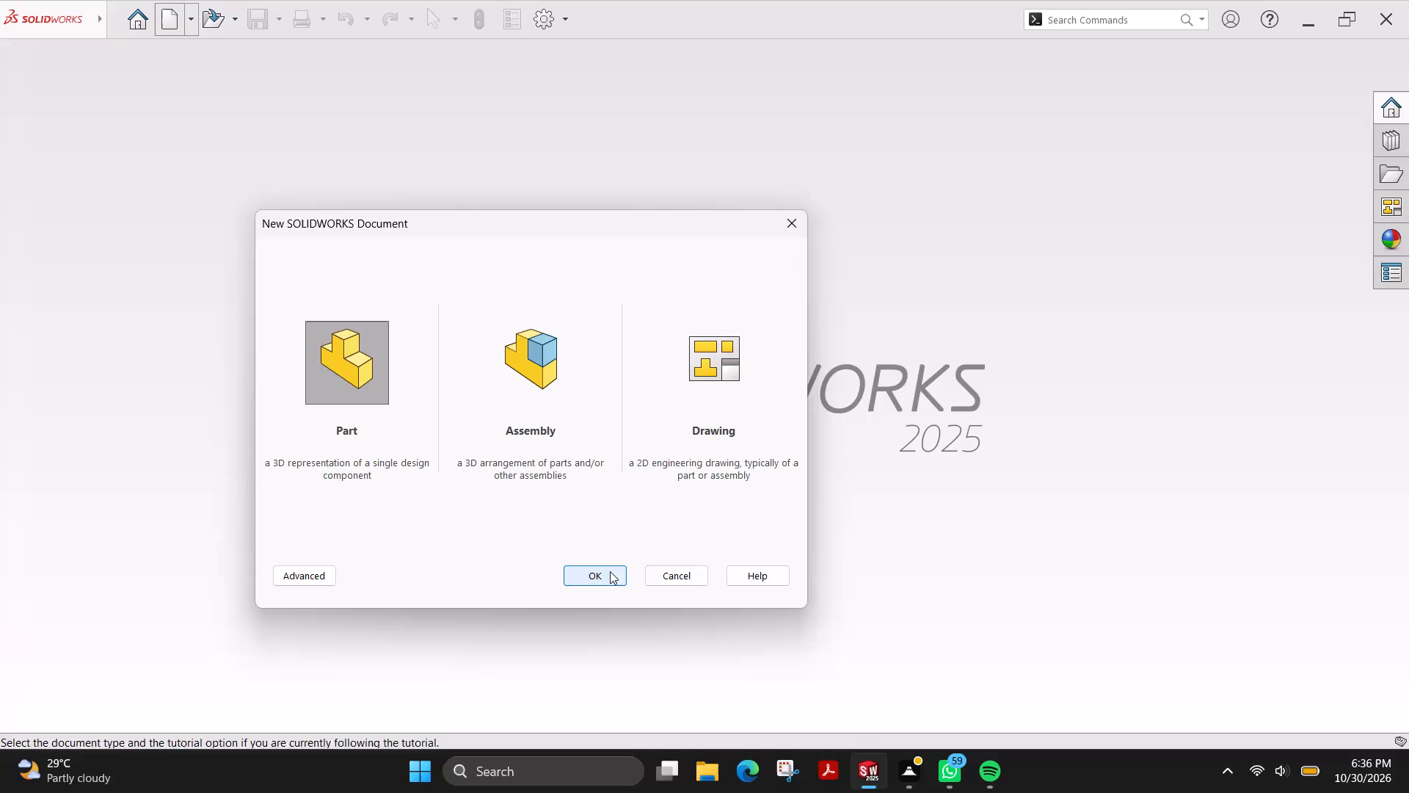
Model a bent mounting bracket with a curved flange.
Create a new part document.
click(610, 571)
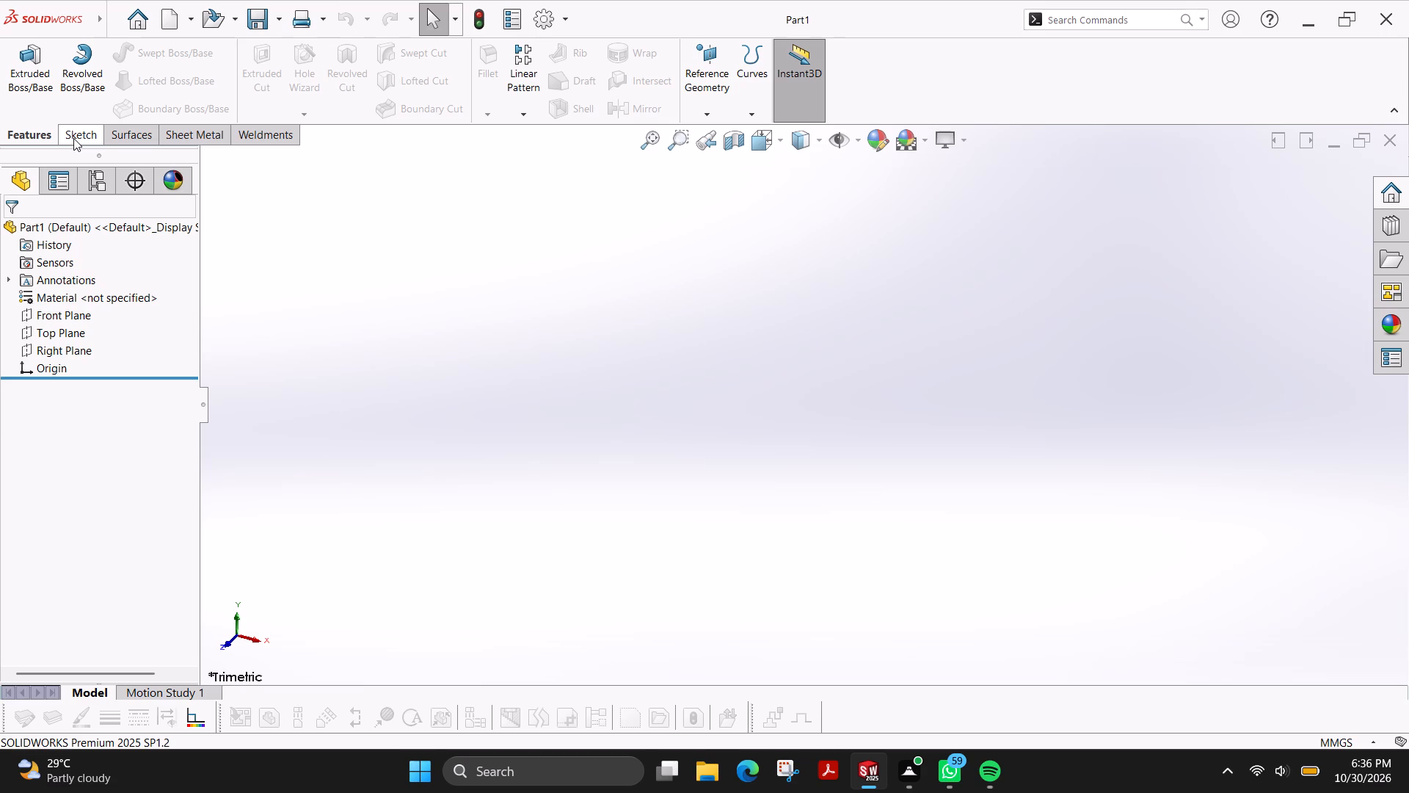
Sketch a center rectangle about 181 mm wide on the Top Plane, centred on the origin.
click(73, 138)
click(34, 70)
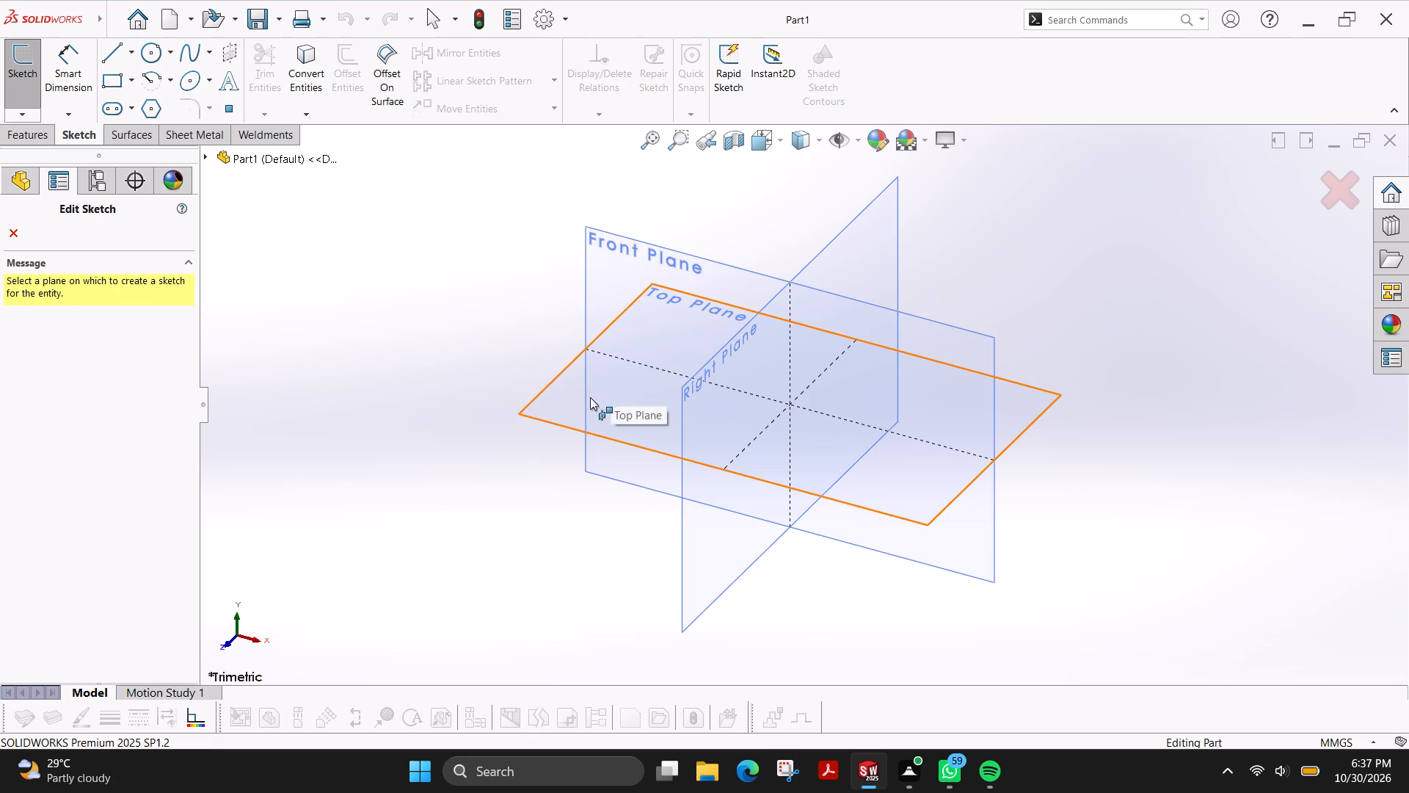
click(564, 387)
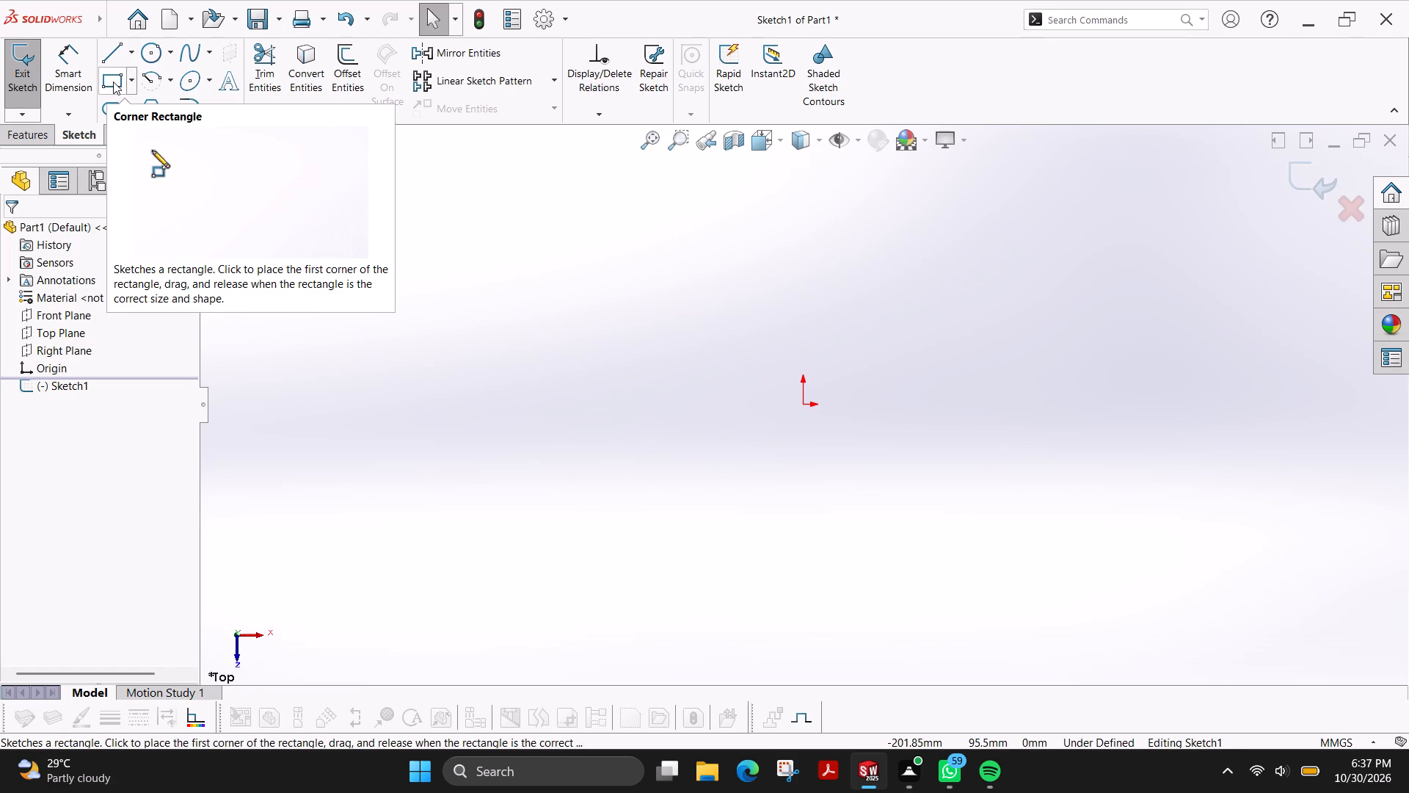
click(132, 83)
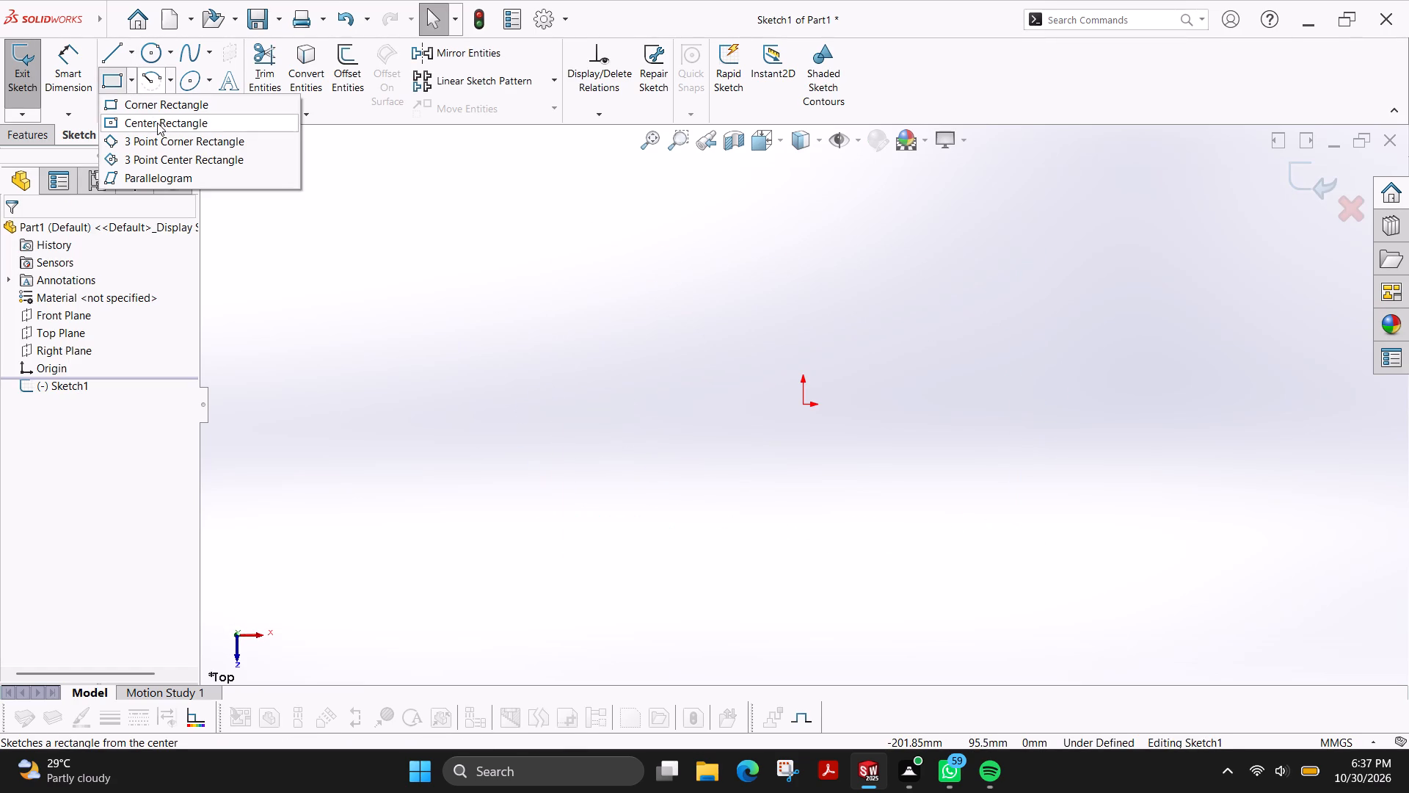
click(147, 119)
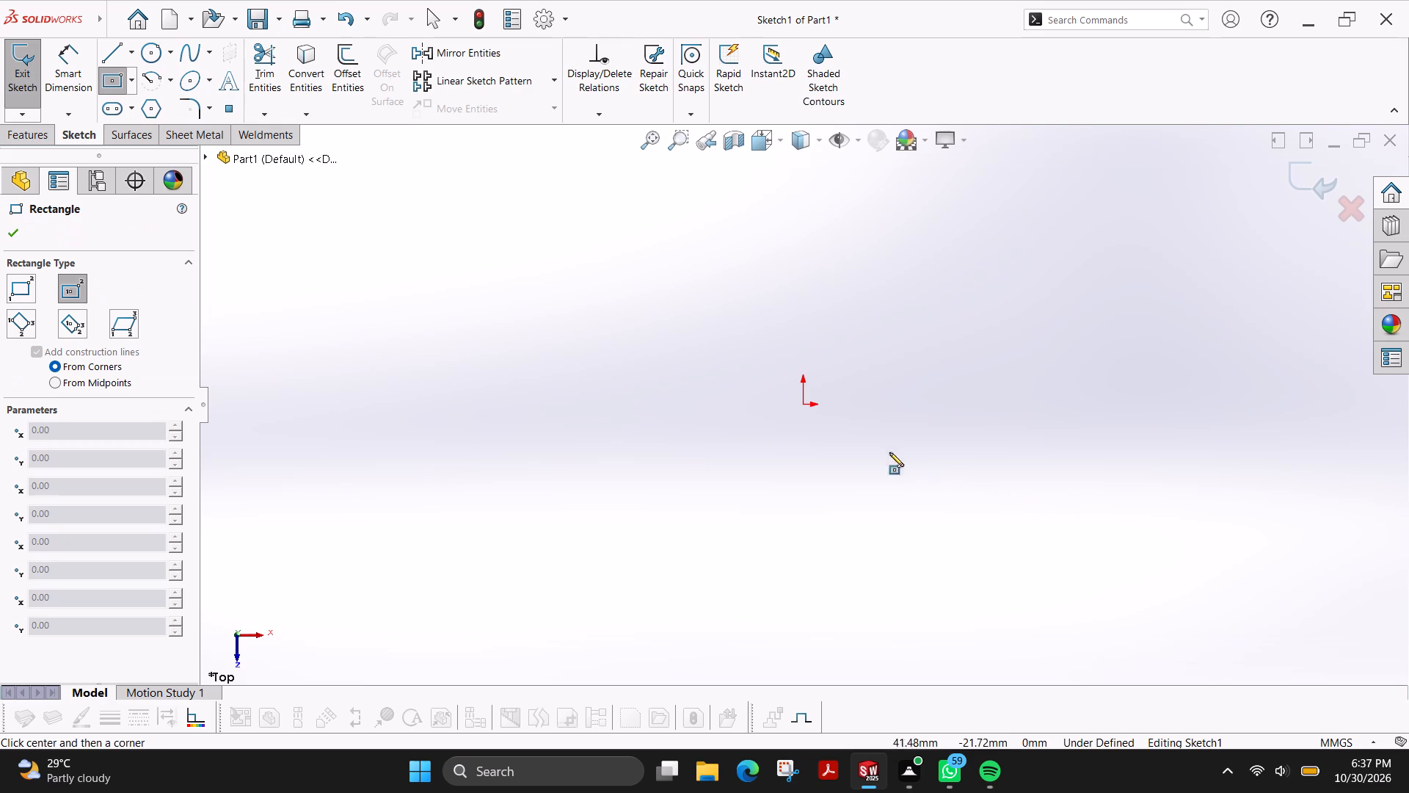
click(801, 402)
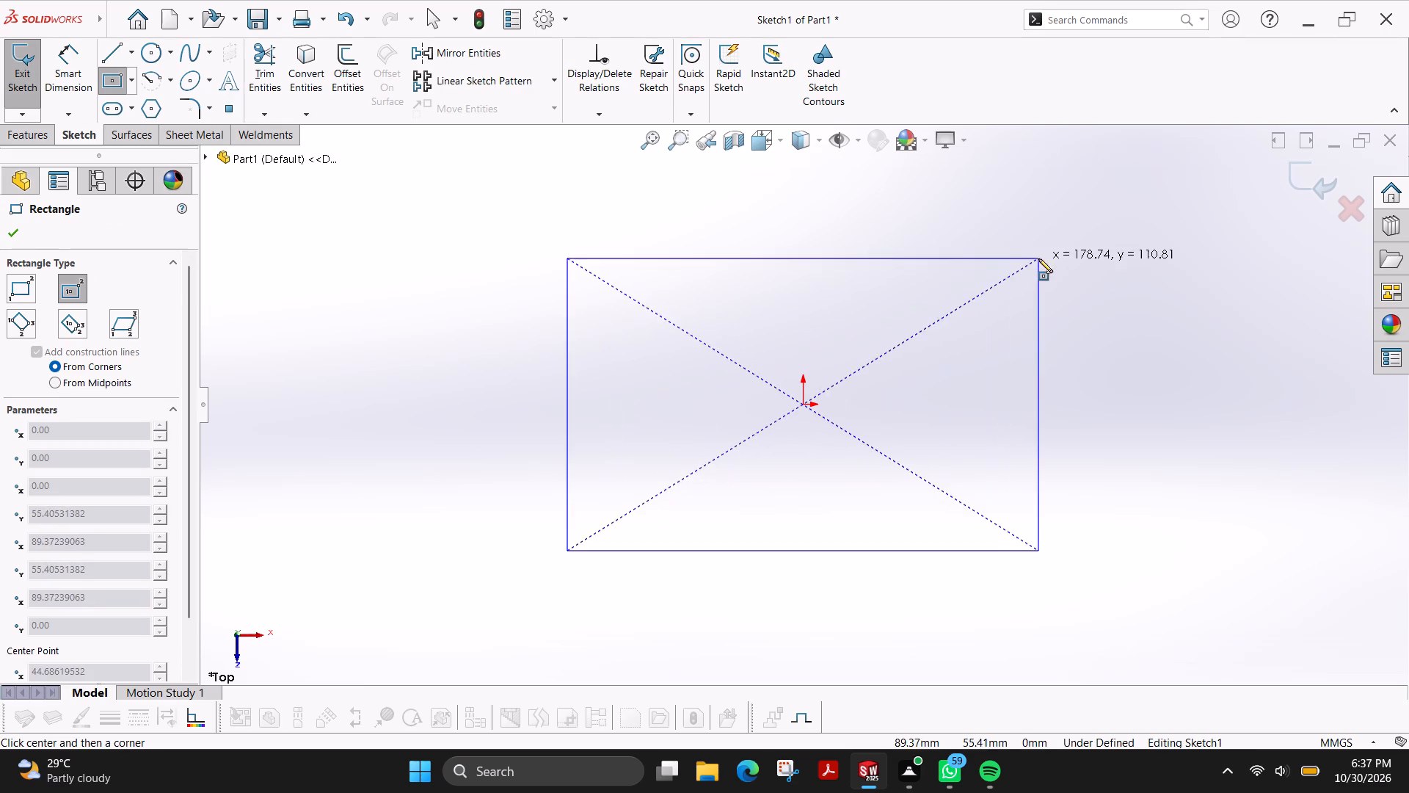
click(1041, 279)
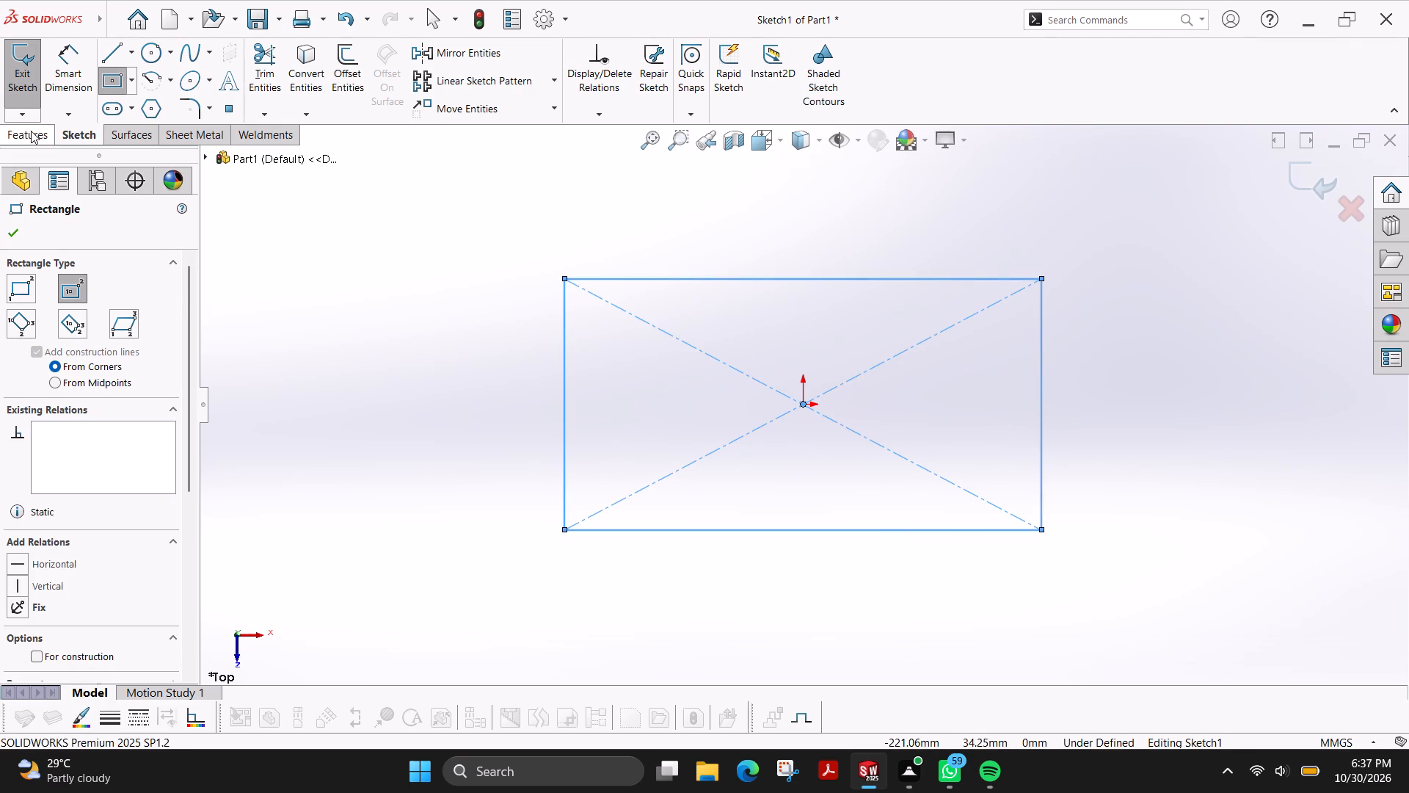
Dimension the rectangle's horizontal side to 108 mm and its vertical side to 64 mm.
click(63, 51)
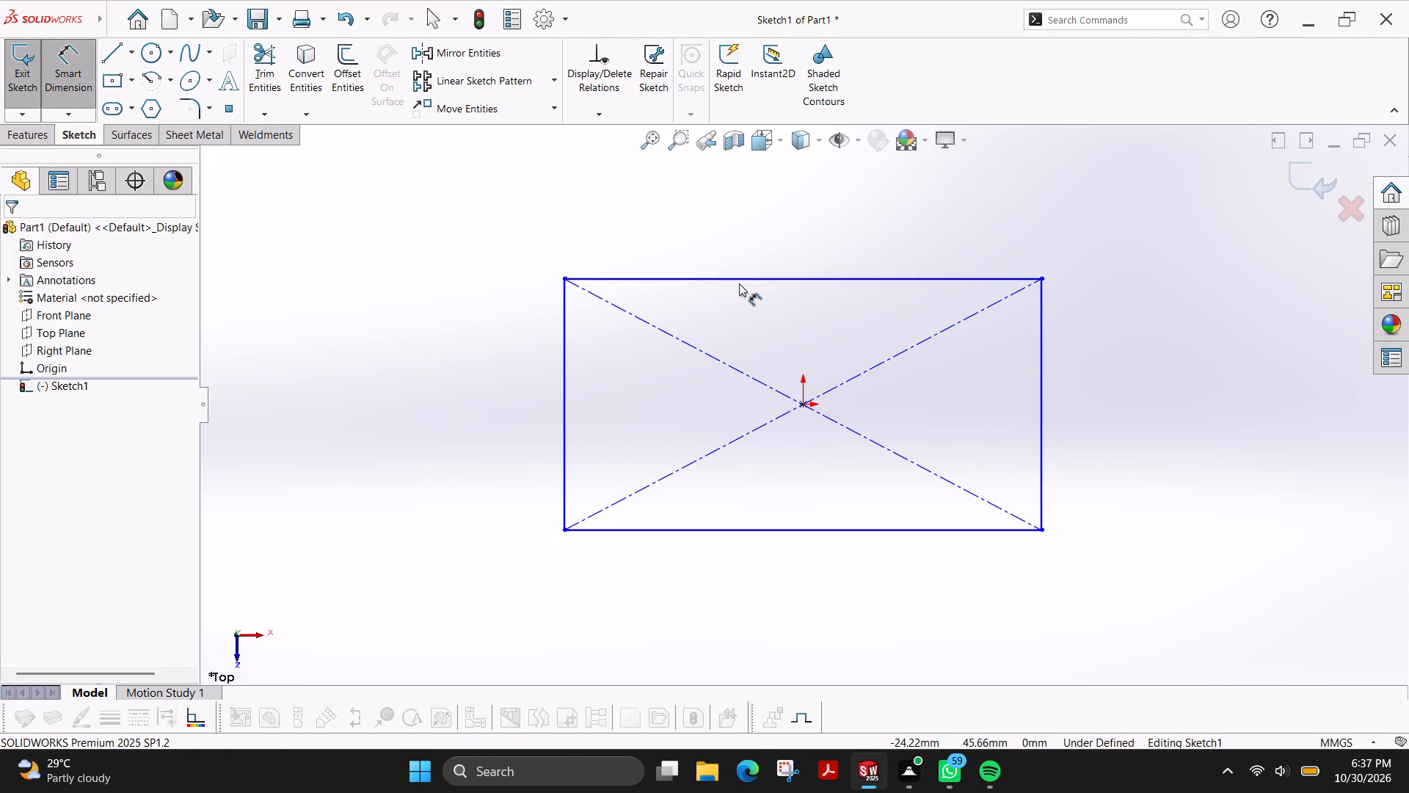
click(747, 278)
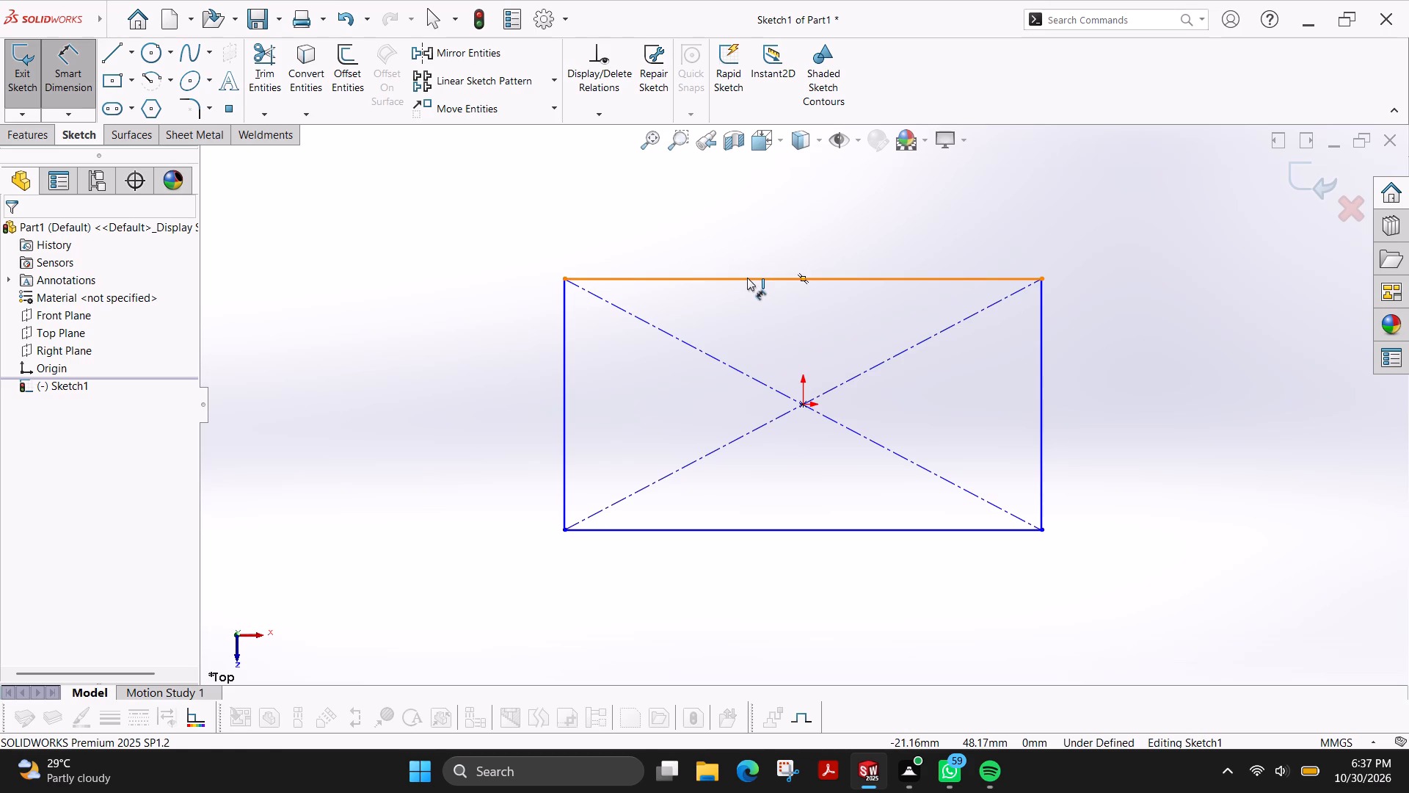
click(761, 207)
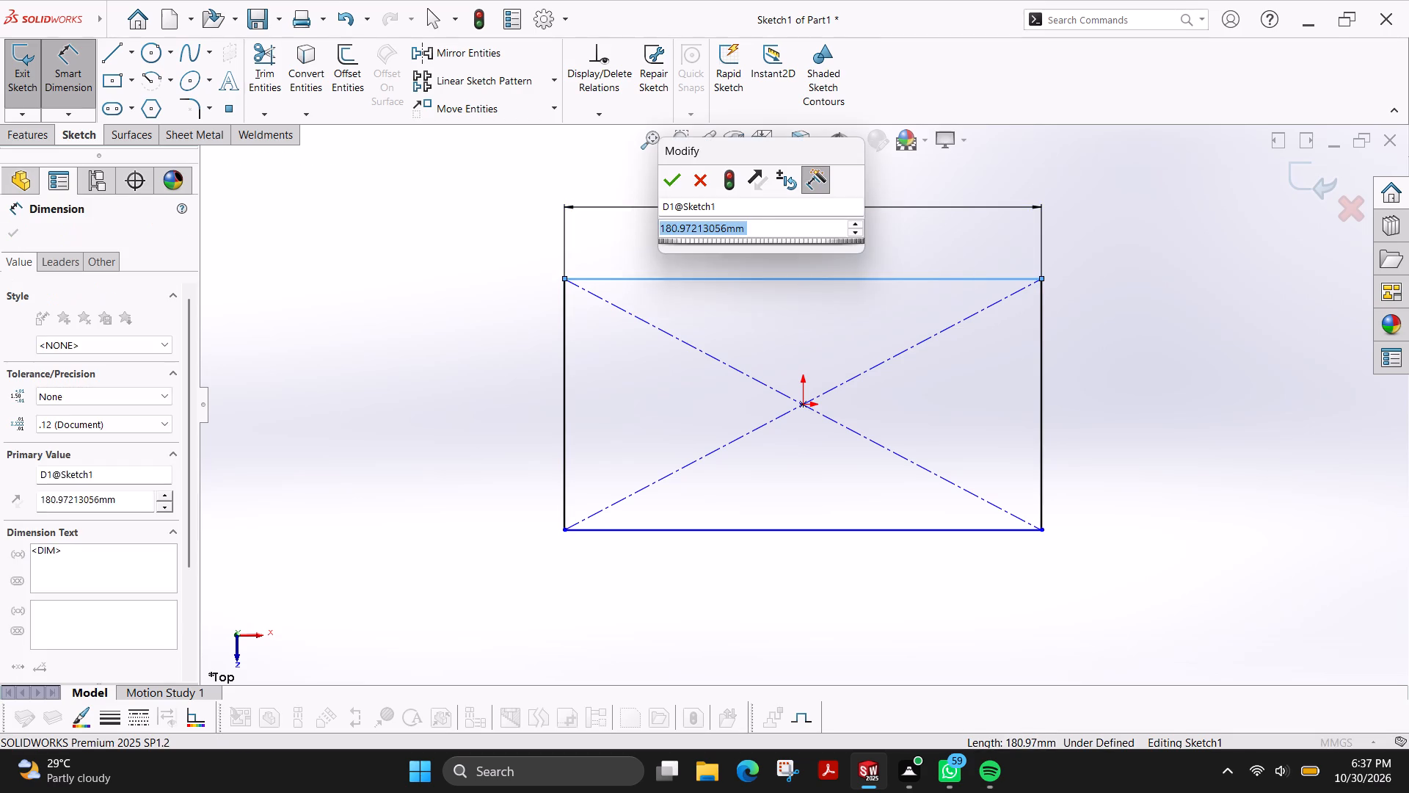
text(108)
key(Return)
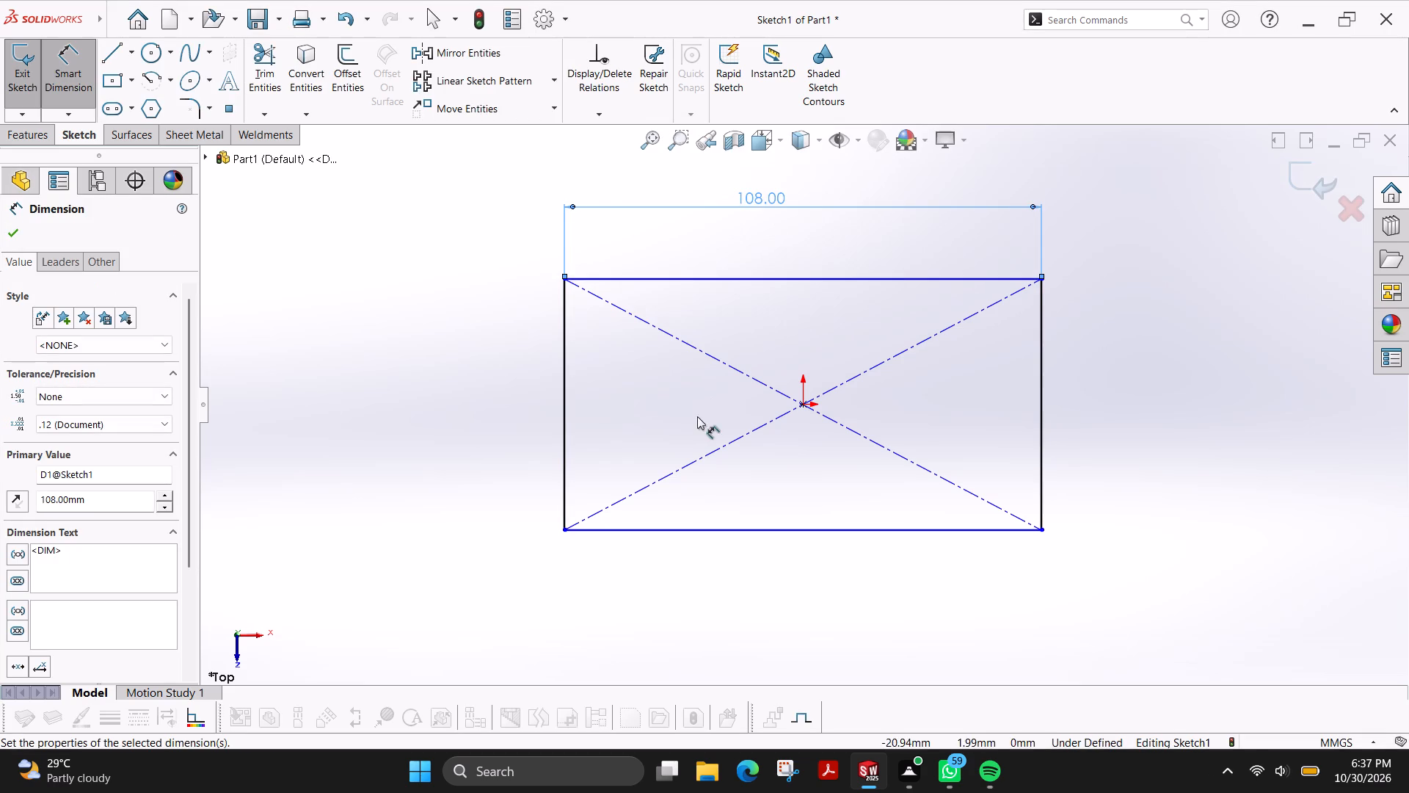
click(566, 419)
click(476, 412)
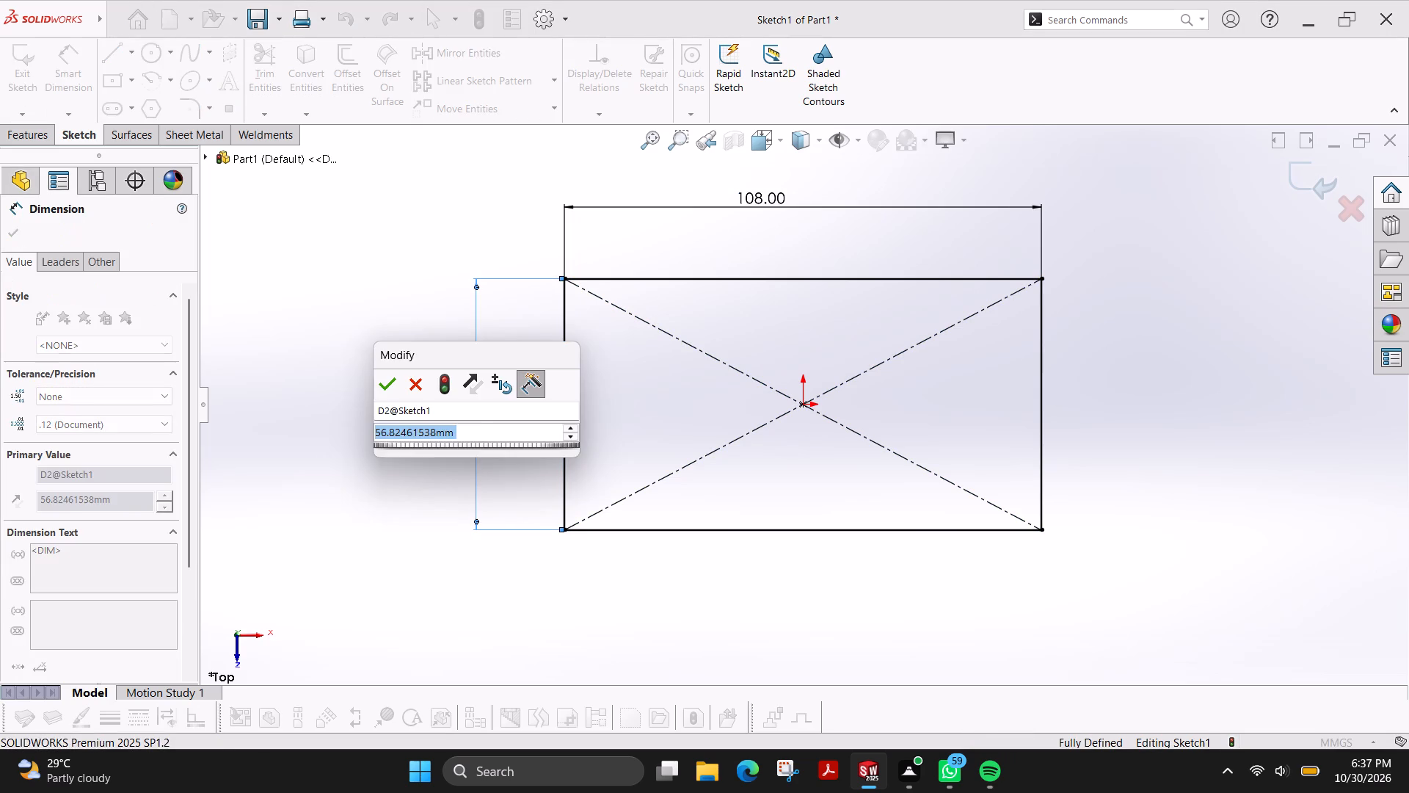
text(64)
key(Return)
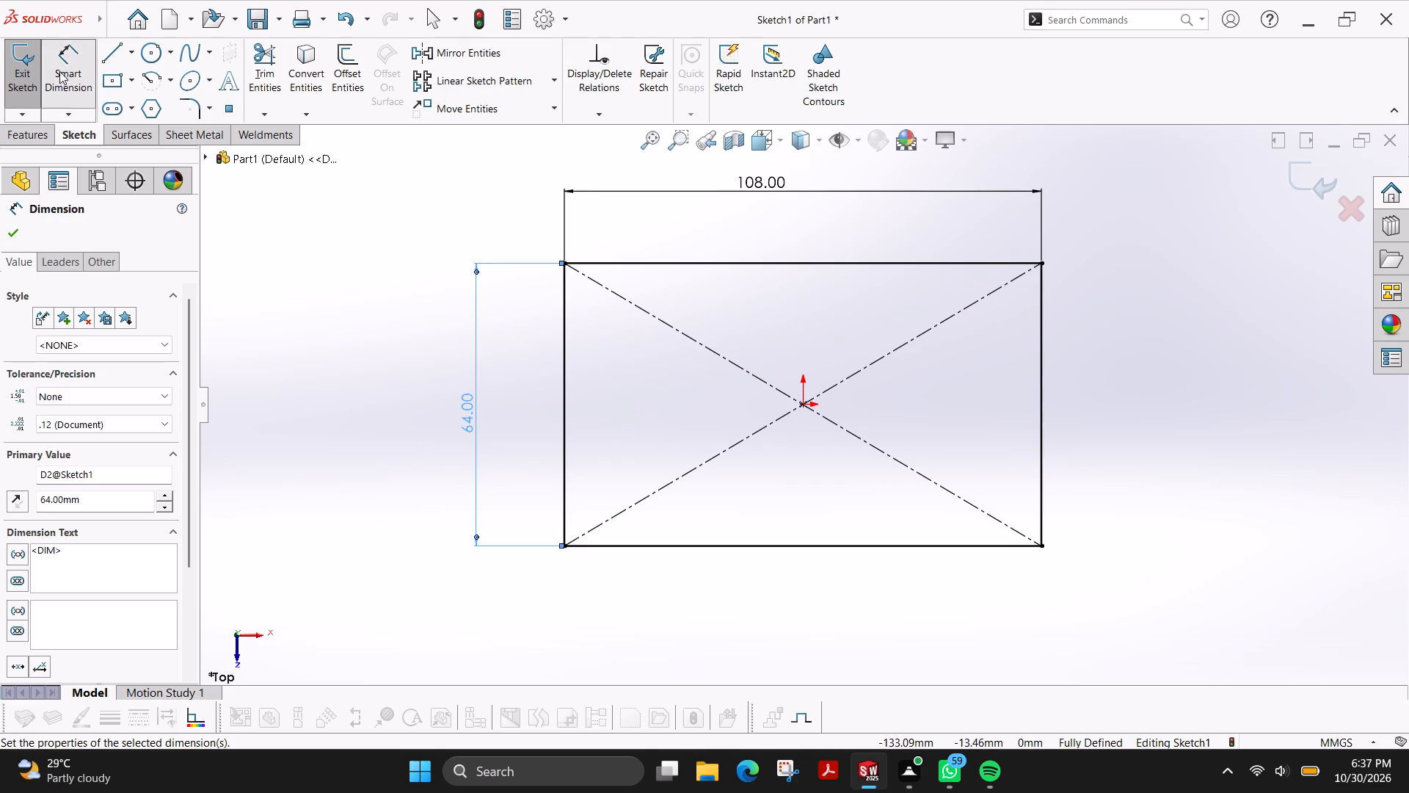
Trim away the rectangle's diagonal construction lines with Power trim.
click(261, 72)
drag(761, 338, 871, 361)
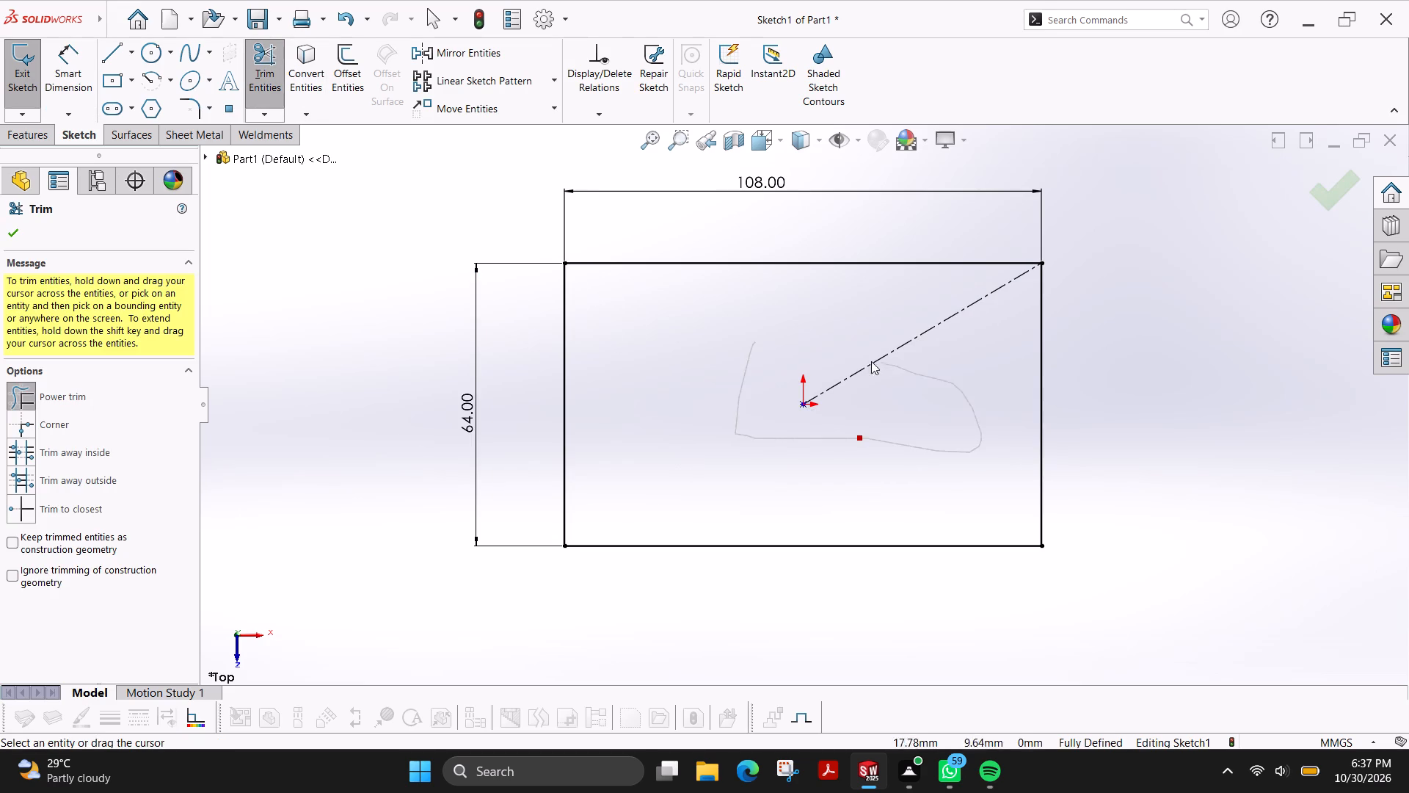
drag(871, 361, 869, 361)
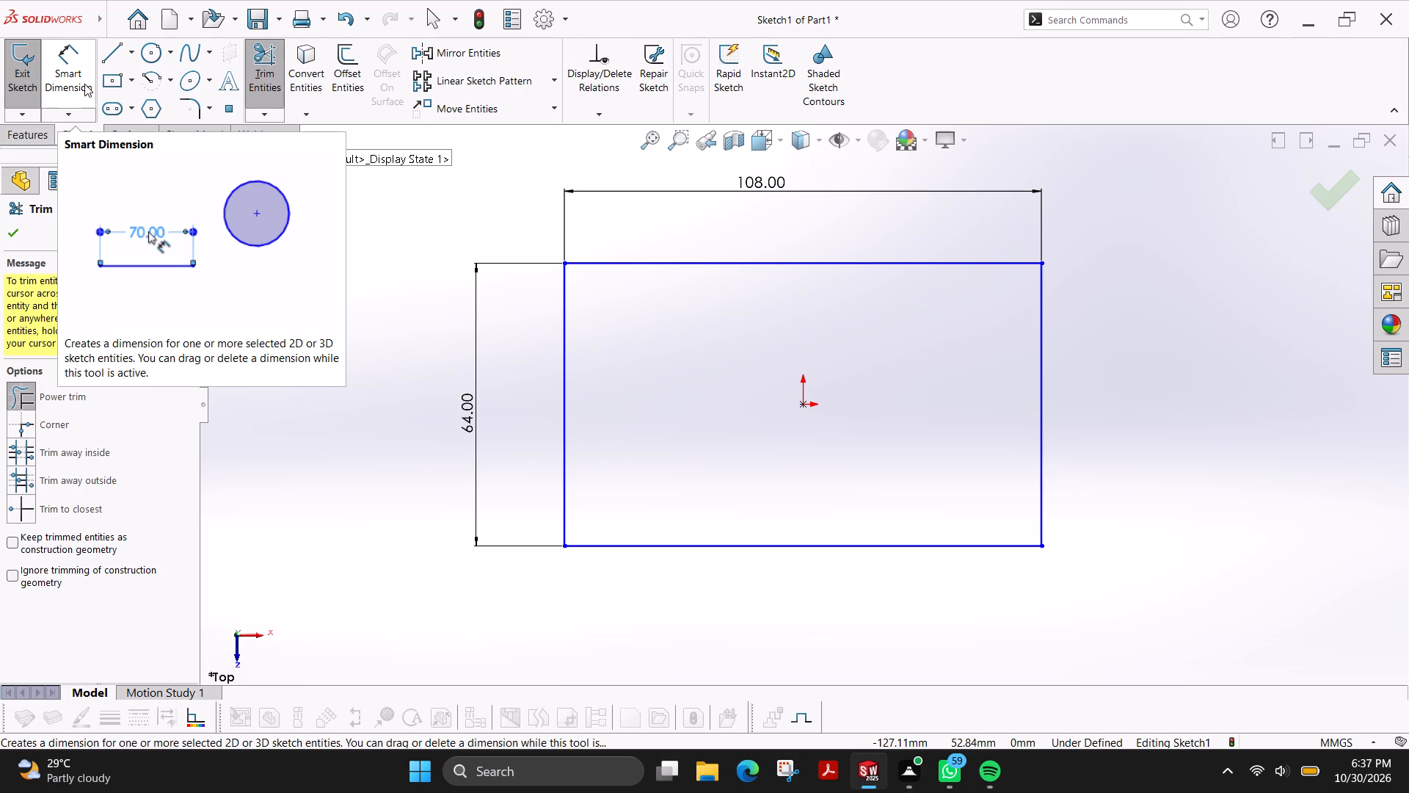
Extrude the rectangle as a blind boss with a depth of 4 mm.
click(31, 134)
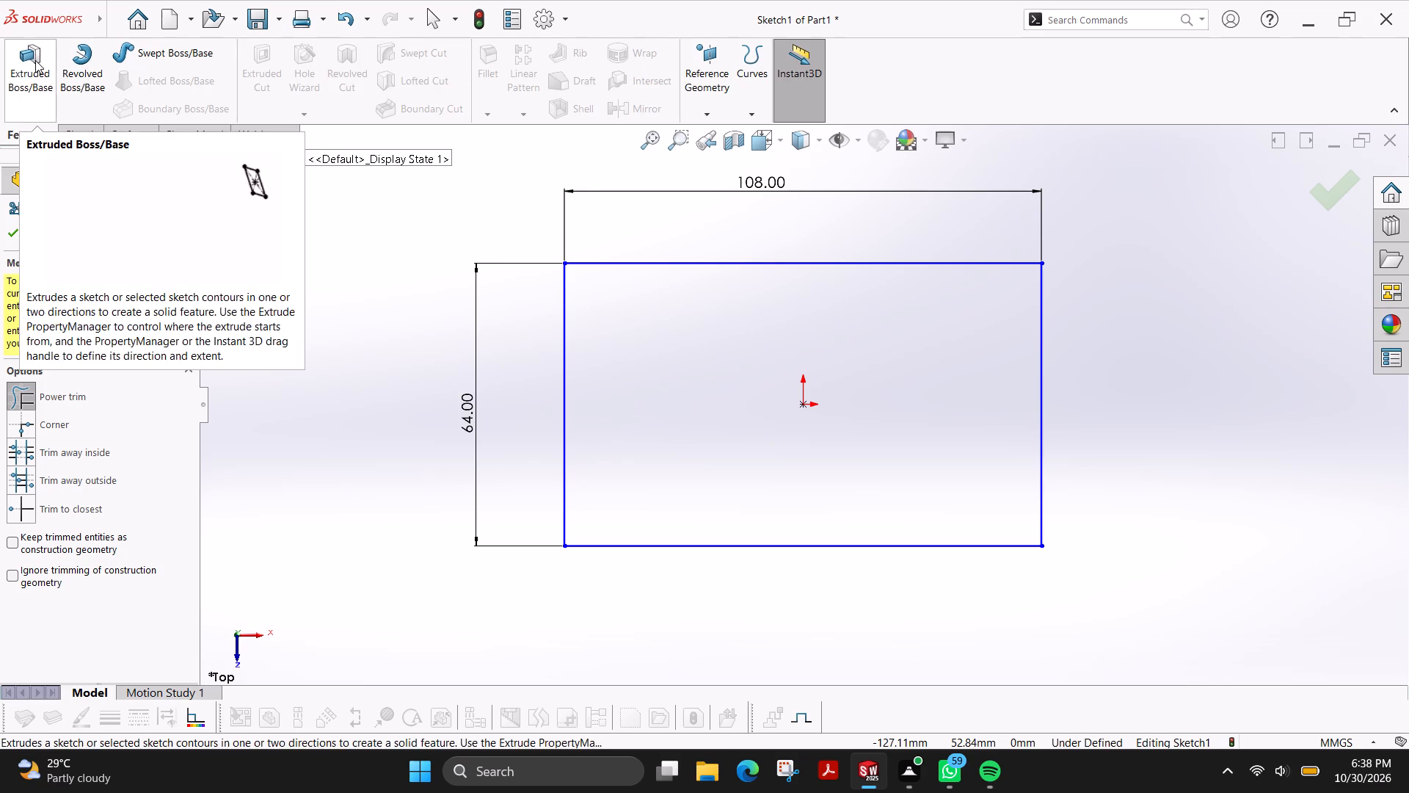
click(35, 60)
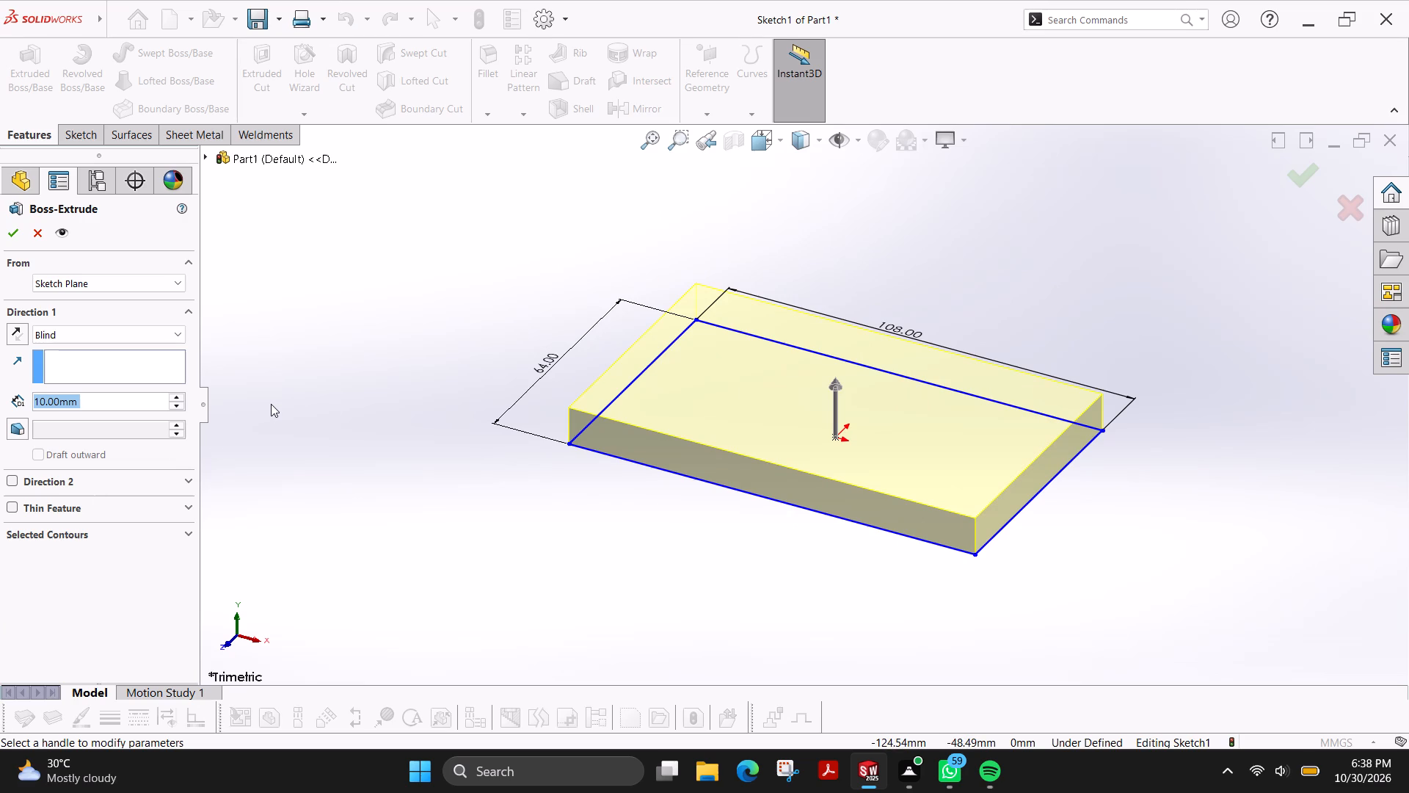
key(4)
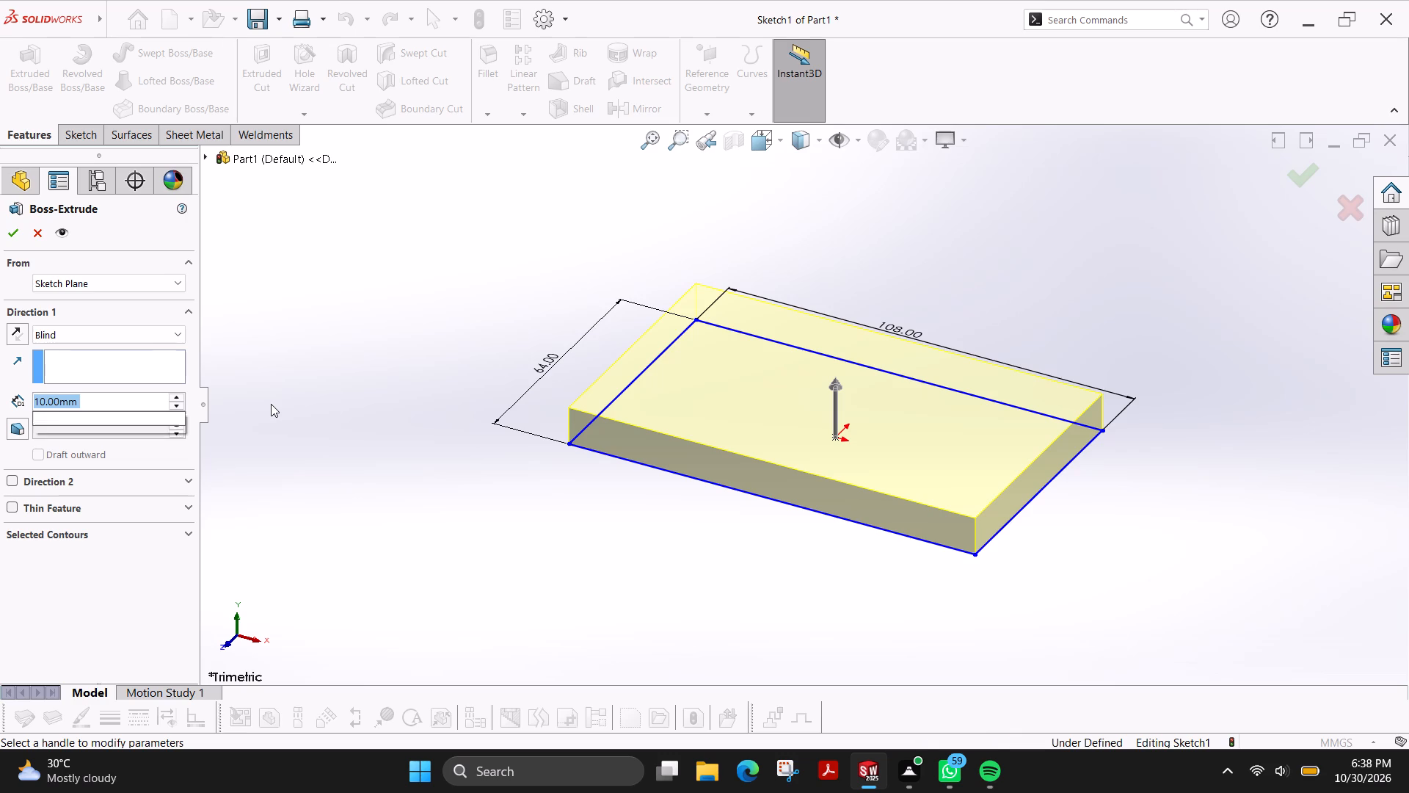
key(Return)
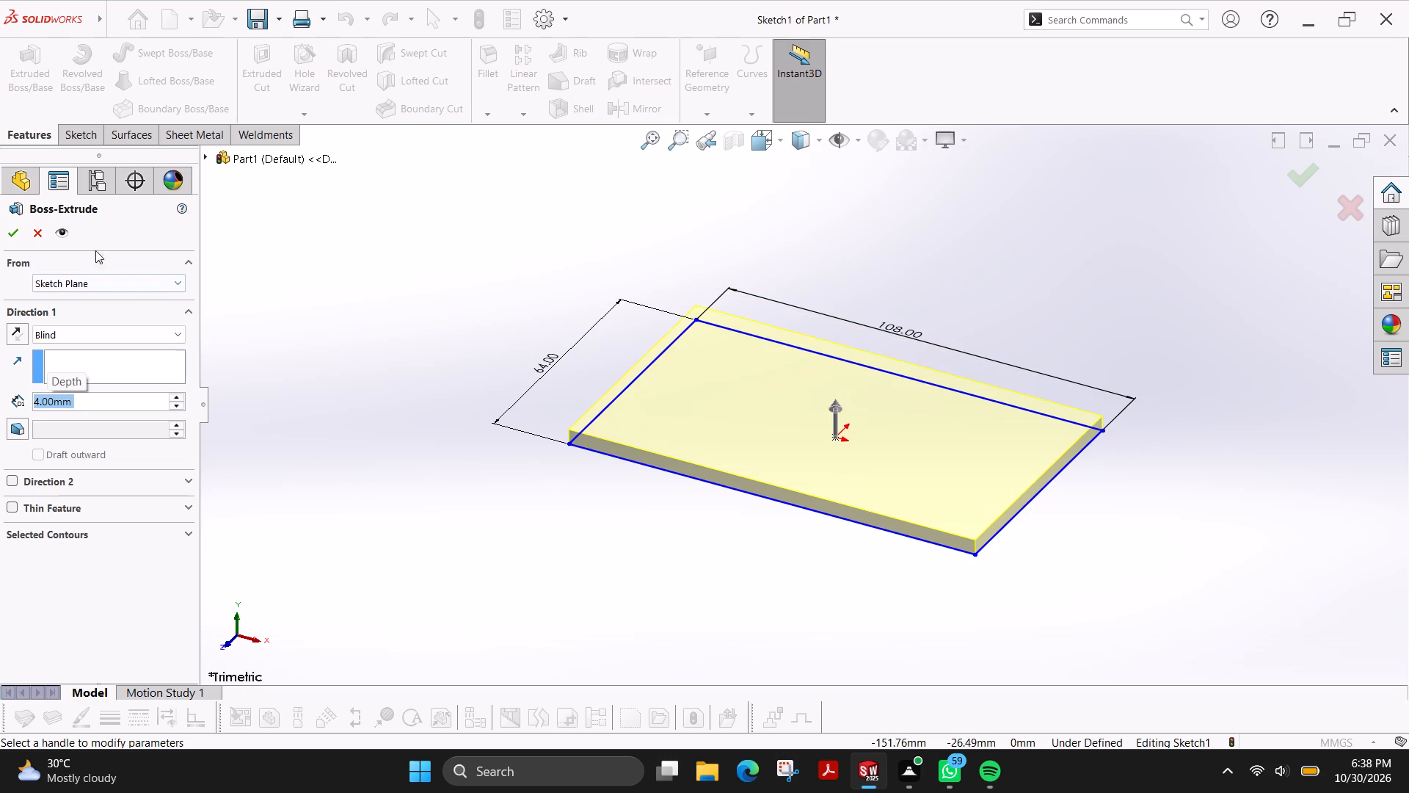
click(12, 233)
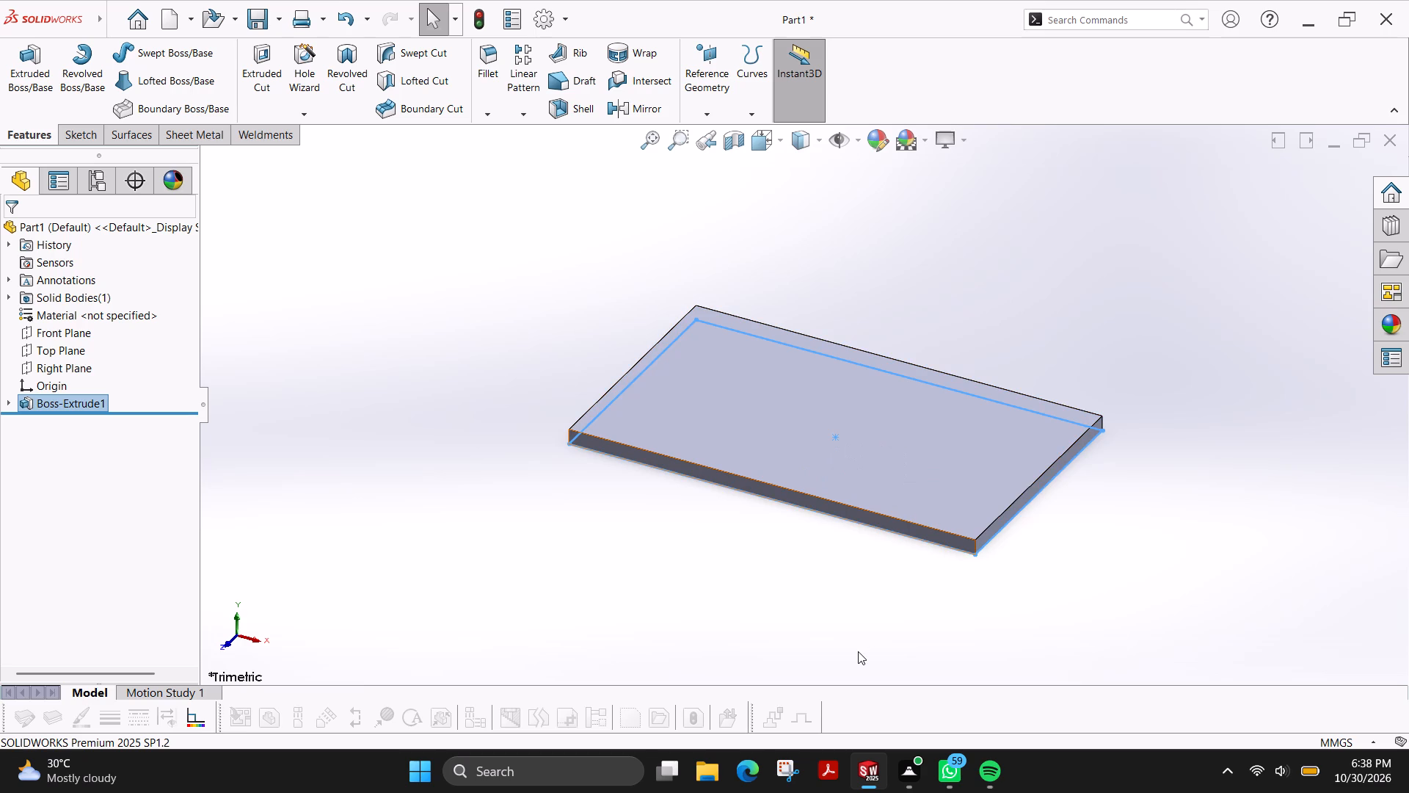
key(Escape)
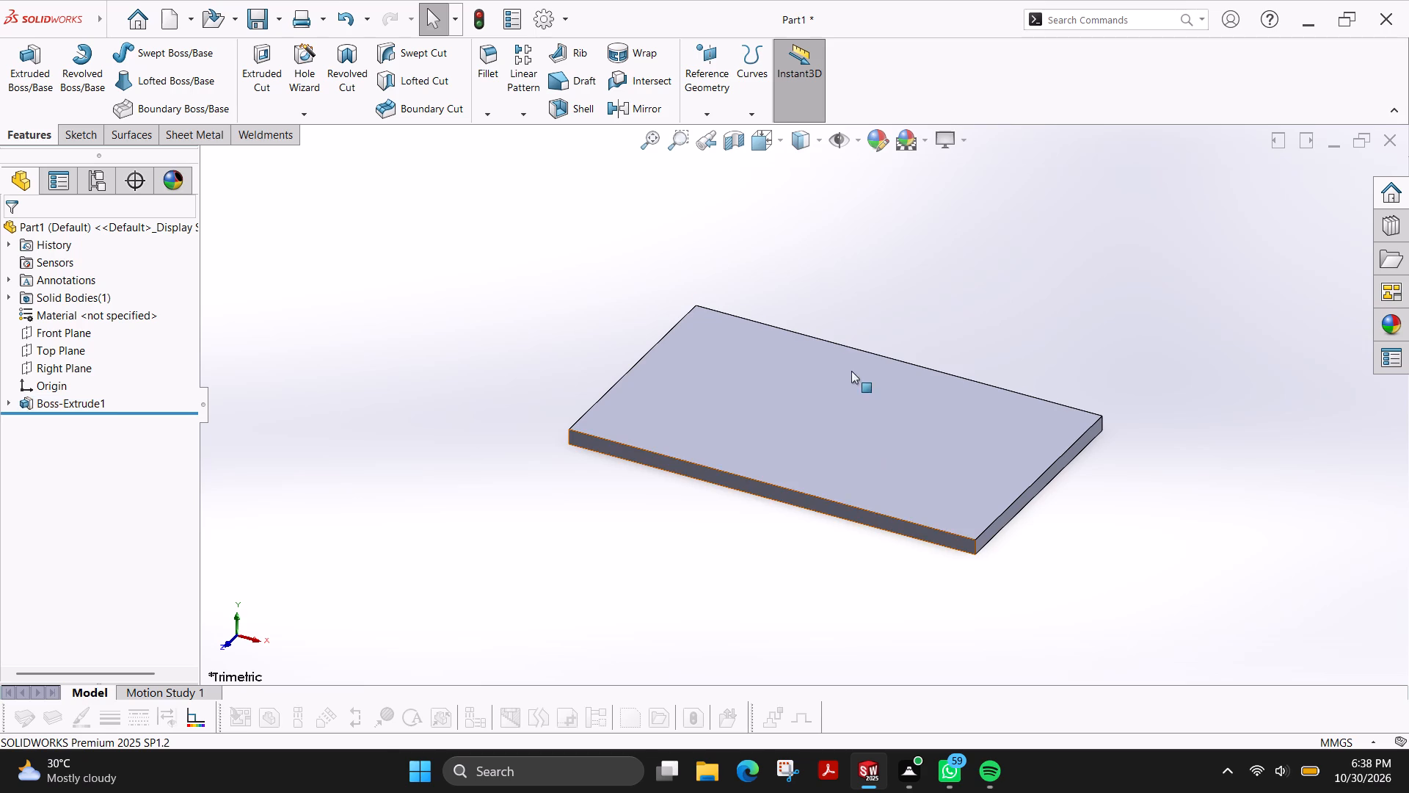
Fillet the vertical edges at the plate's front-right and back-left corners with a symmetric 12 mm radius.
click(484, 62)
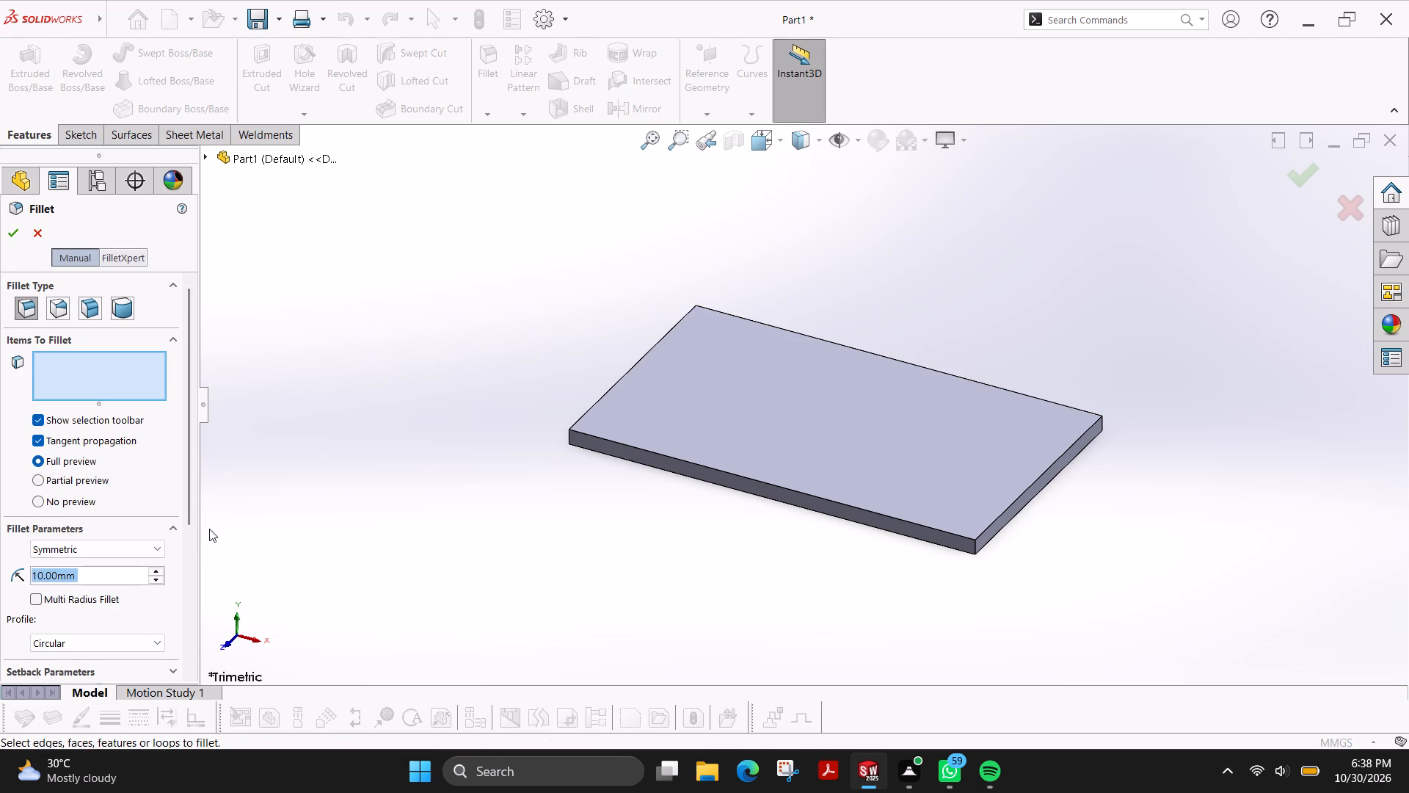
text(12)
key(Return)
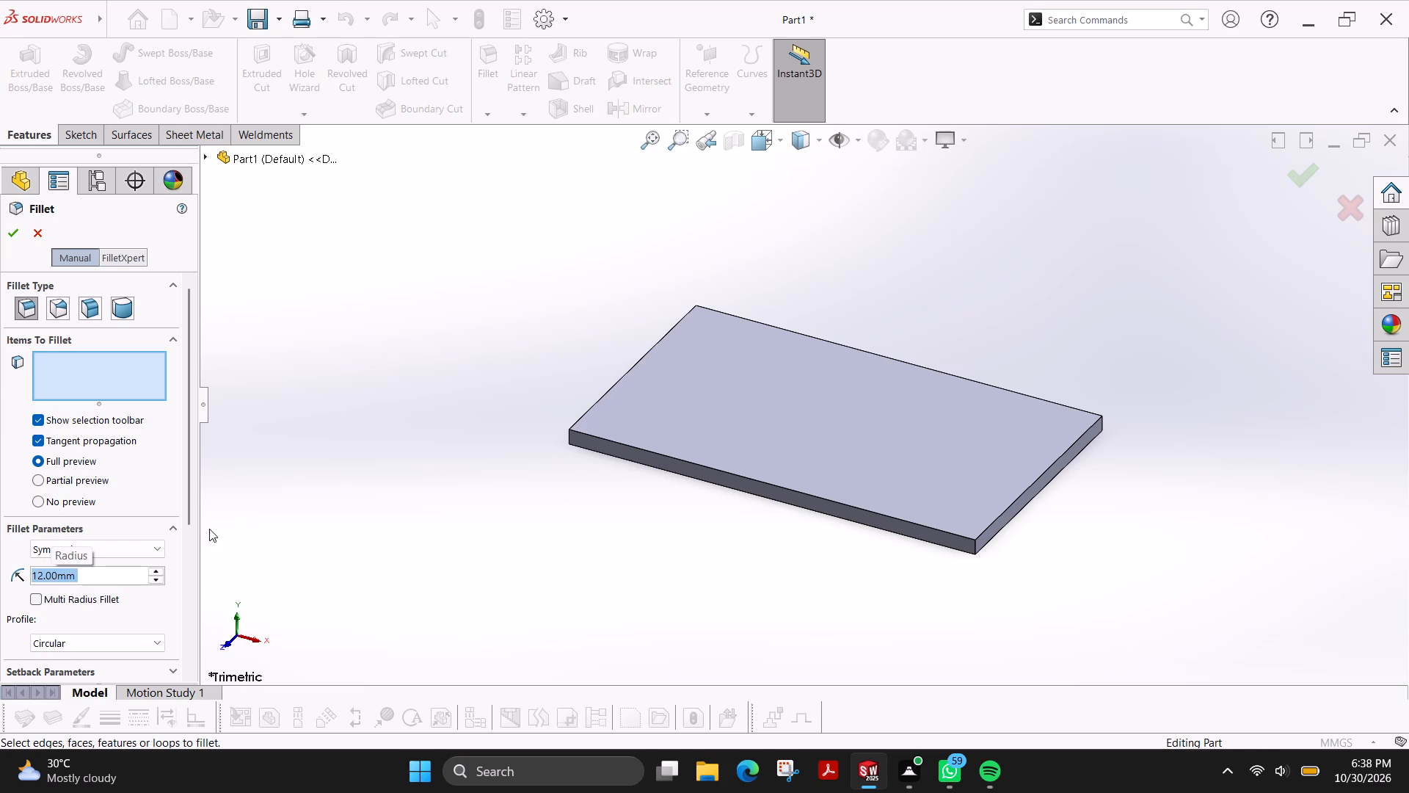
click(974, 545)
middle_drag(853, 326, 881, 462)
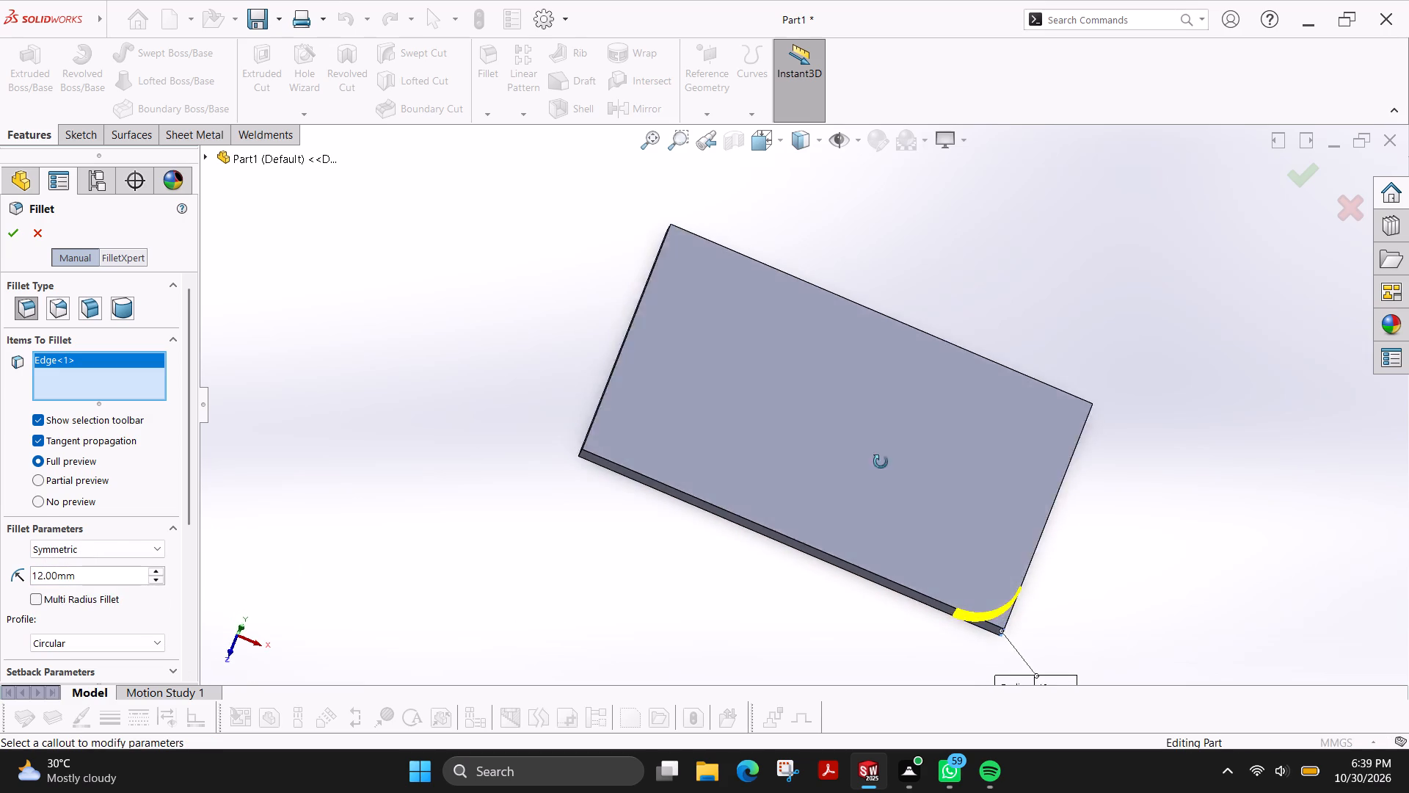
middle_drag(881, 462, 933, 474)
click(682, 225)
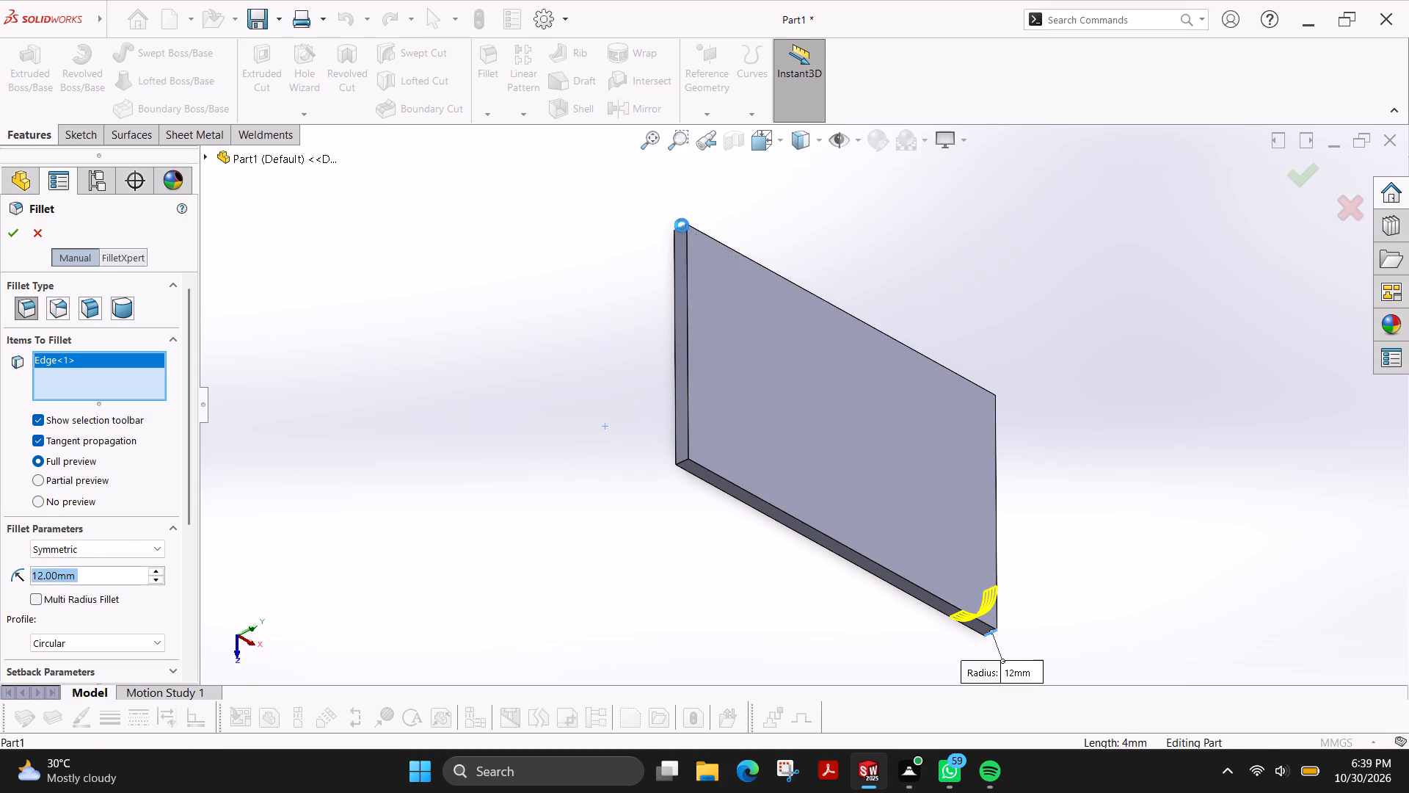
middle_drag(847, 383, 771, 319)
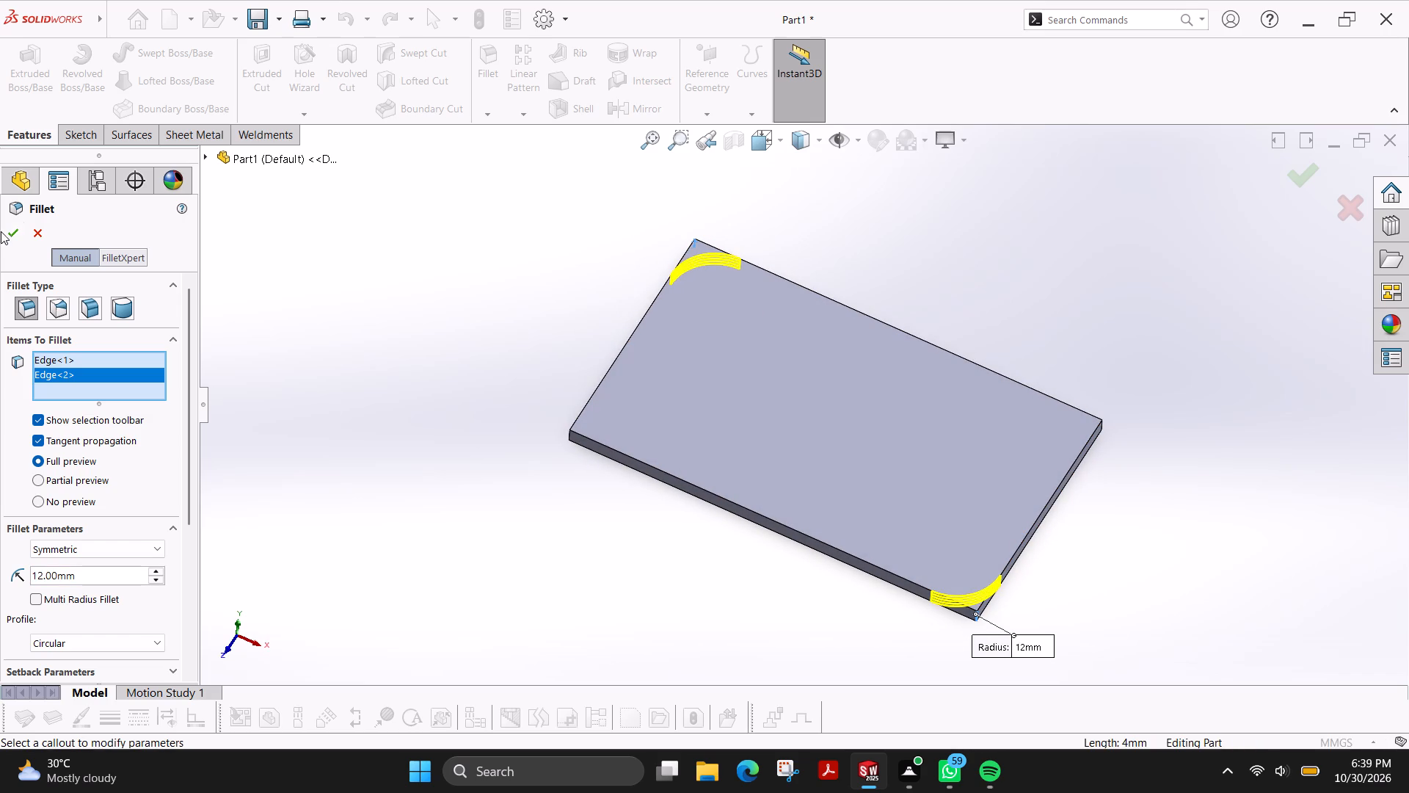
click(12, 232)
Chamfer the vertical edge at the plate's front-left corner with a symmetric 18 mm distance.
middle_drag(499, 370, 489, 338)
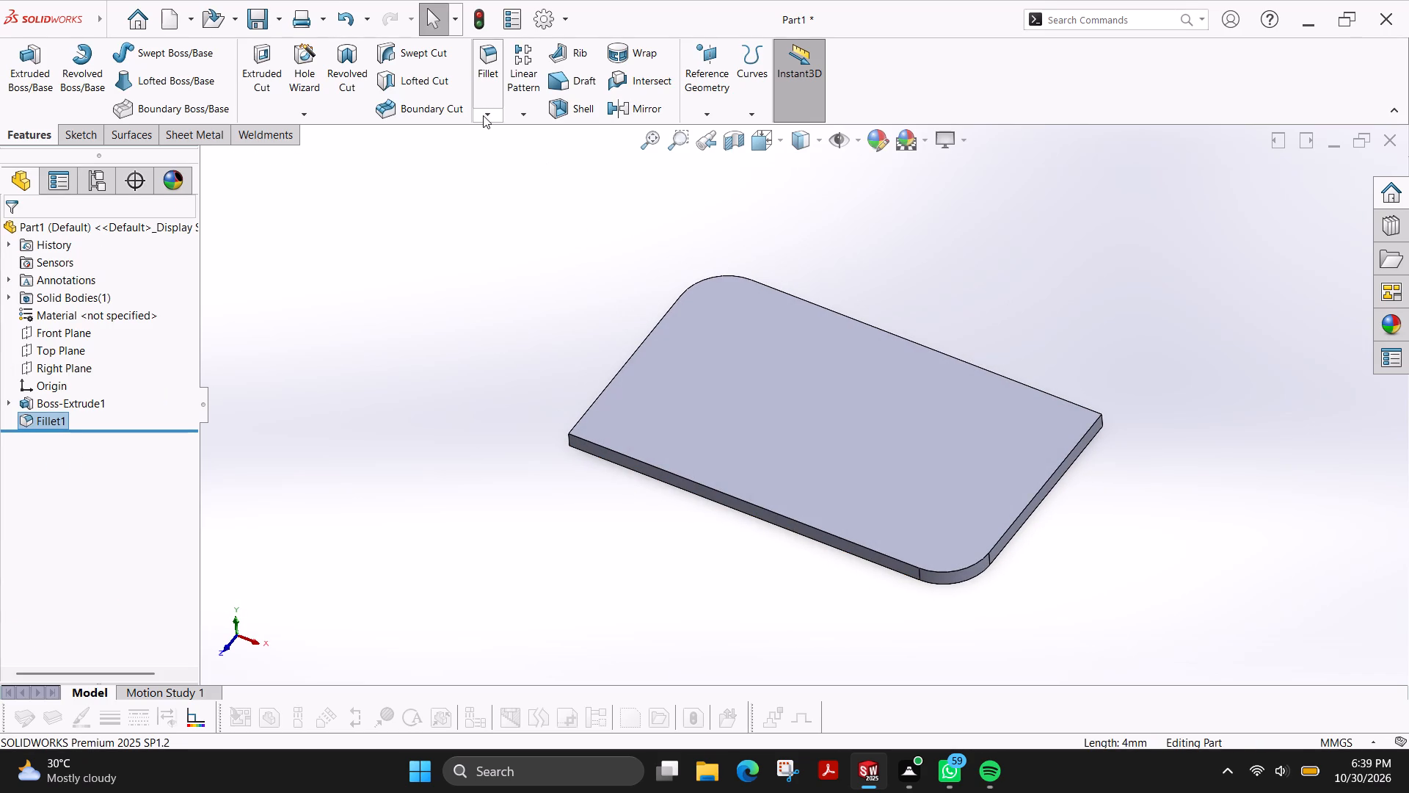
click(483, 115)
click(523, 155)
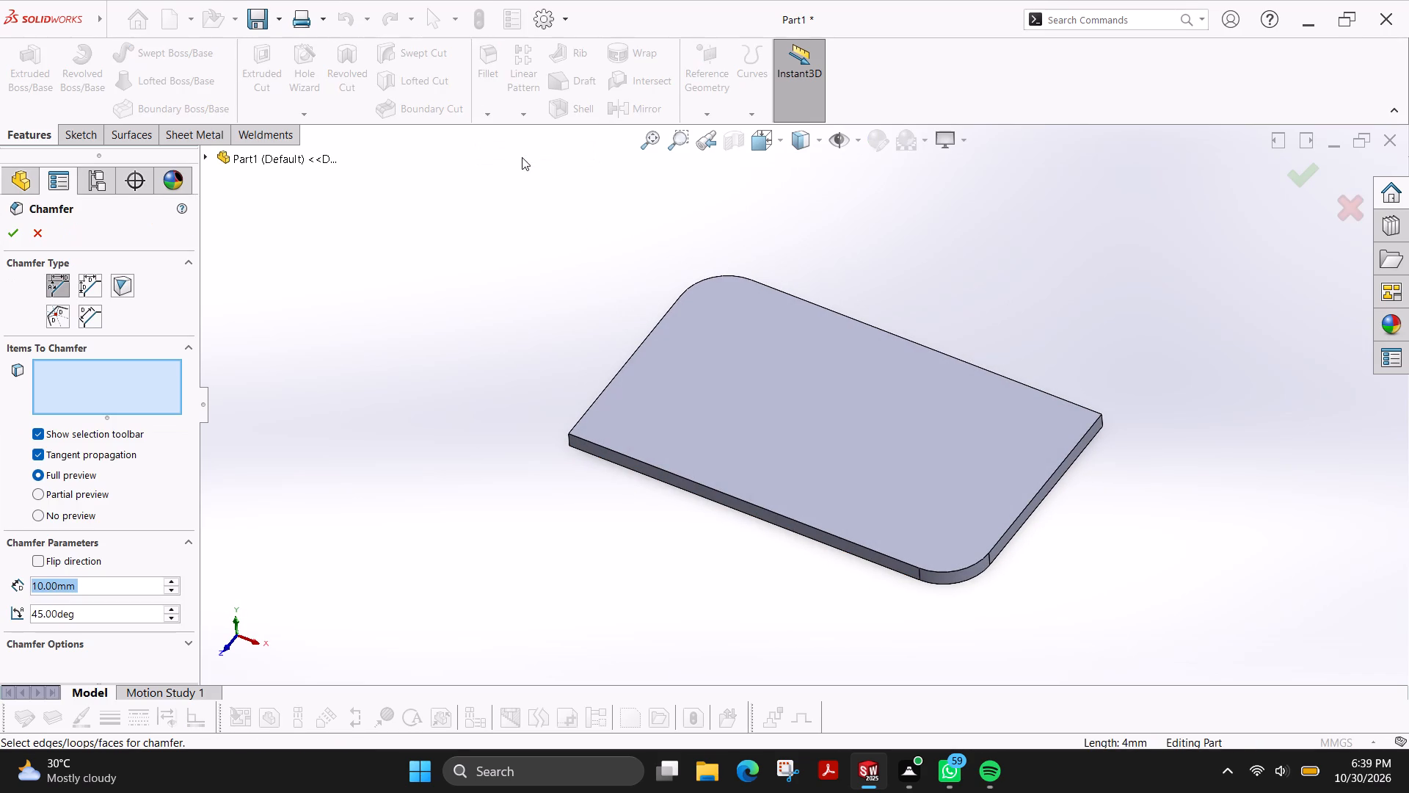
click(87, 291)
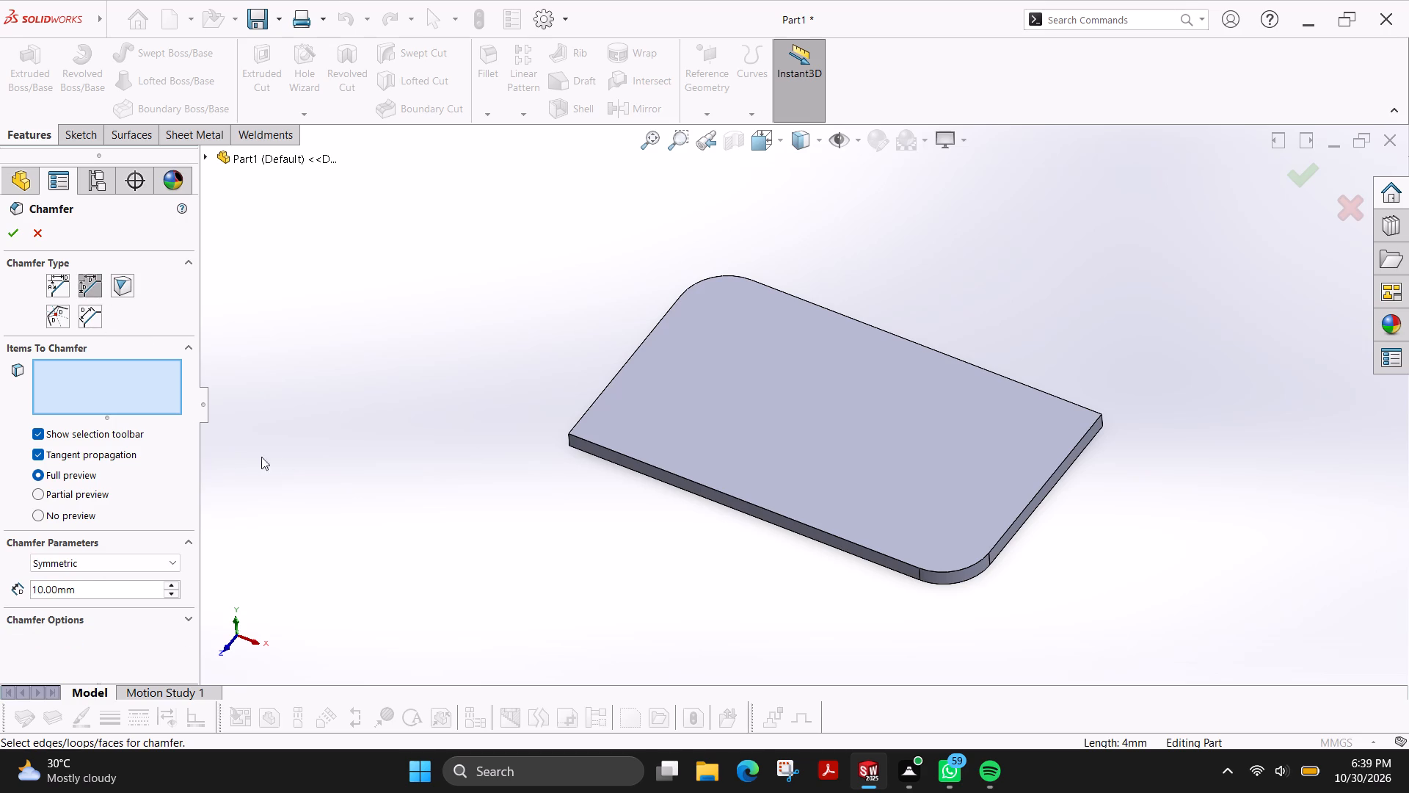
click(124, 593)
key(BackSpace)
key(BackSpace)
key(BackSpace)
key(BackSpace)
key(BackSpace)
key(BackSpace)
key(BackSpace)
key(BackSpace)
key(BackSpace)
key(BackSpace)
key(BackSpace)
key(BackSpace)
key(BackSpace)
key(BackSpace)
key(BackSpace)
key(BackSpace)
key(BackSpace)
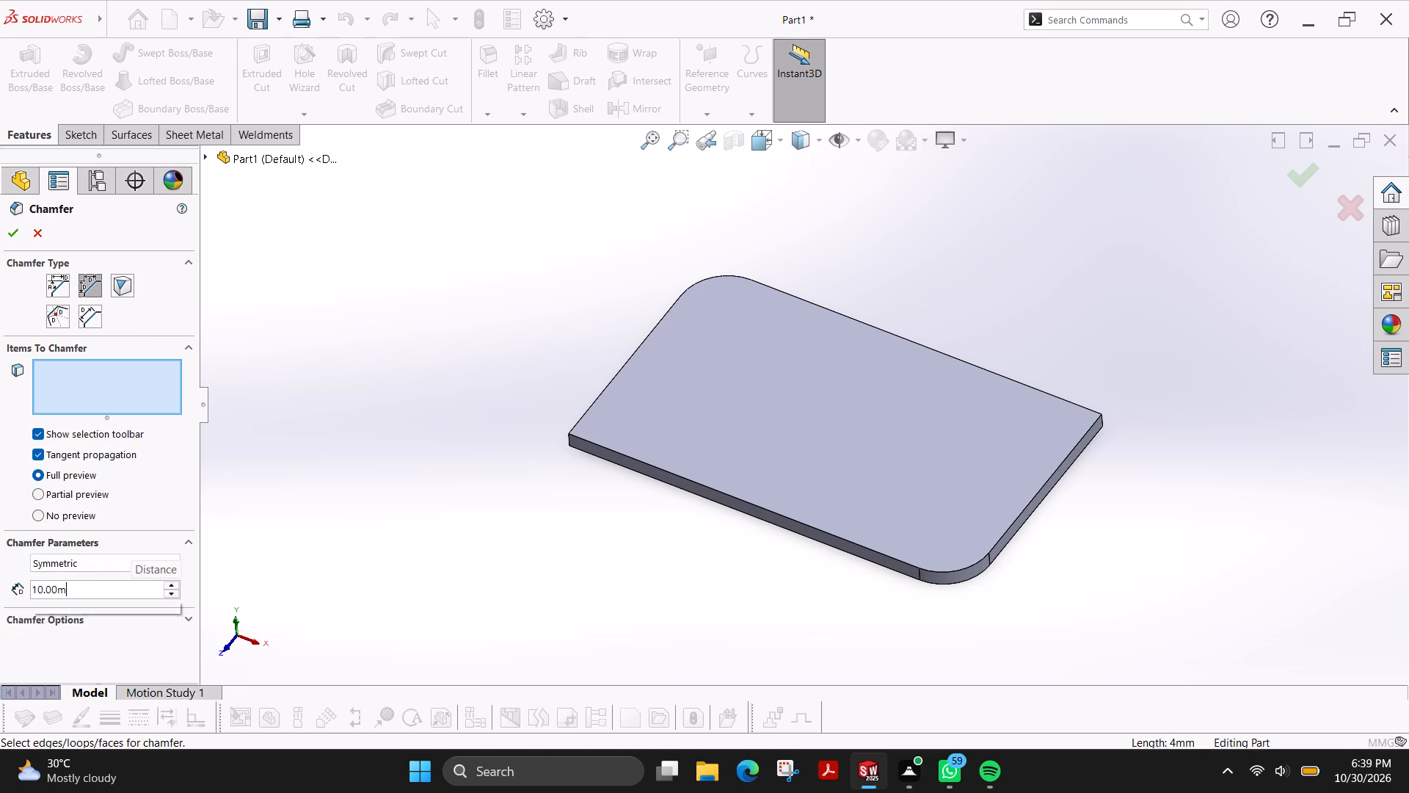
text(18)
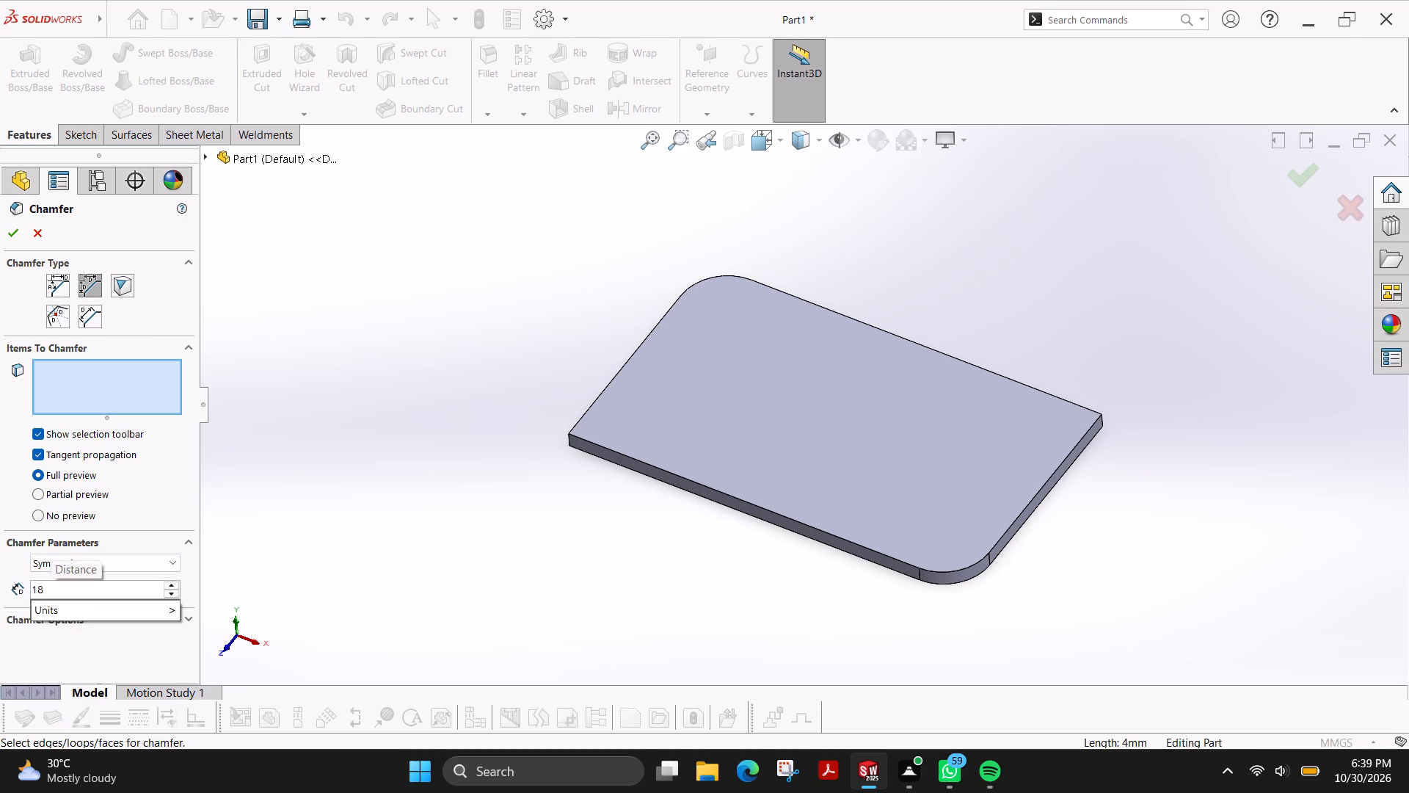
key(Return)
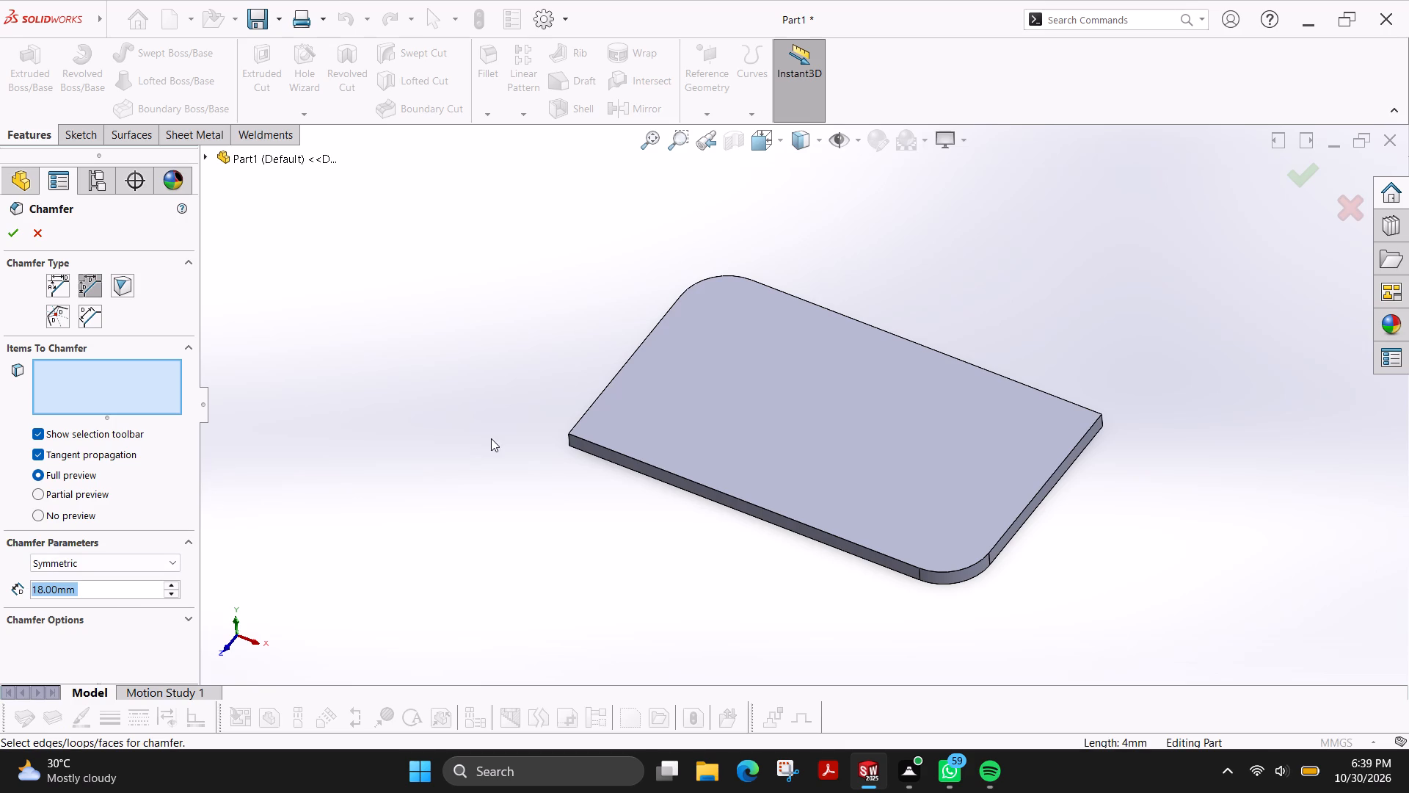
middle_drag(492, 449, 587, 468)
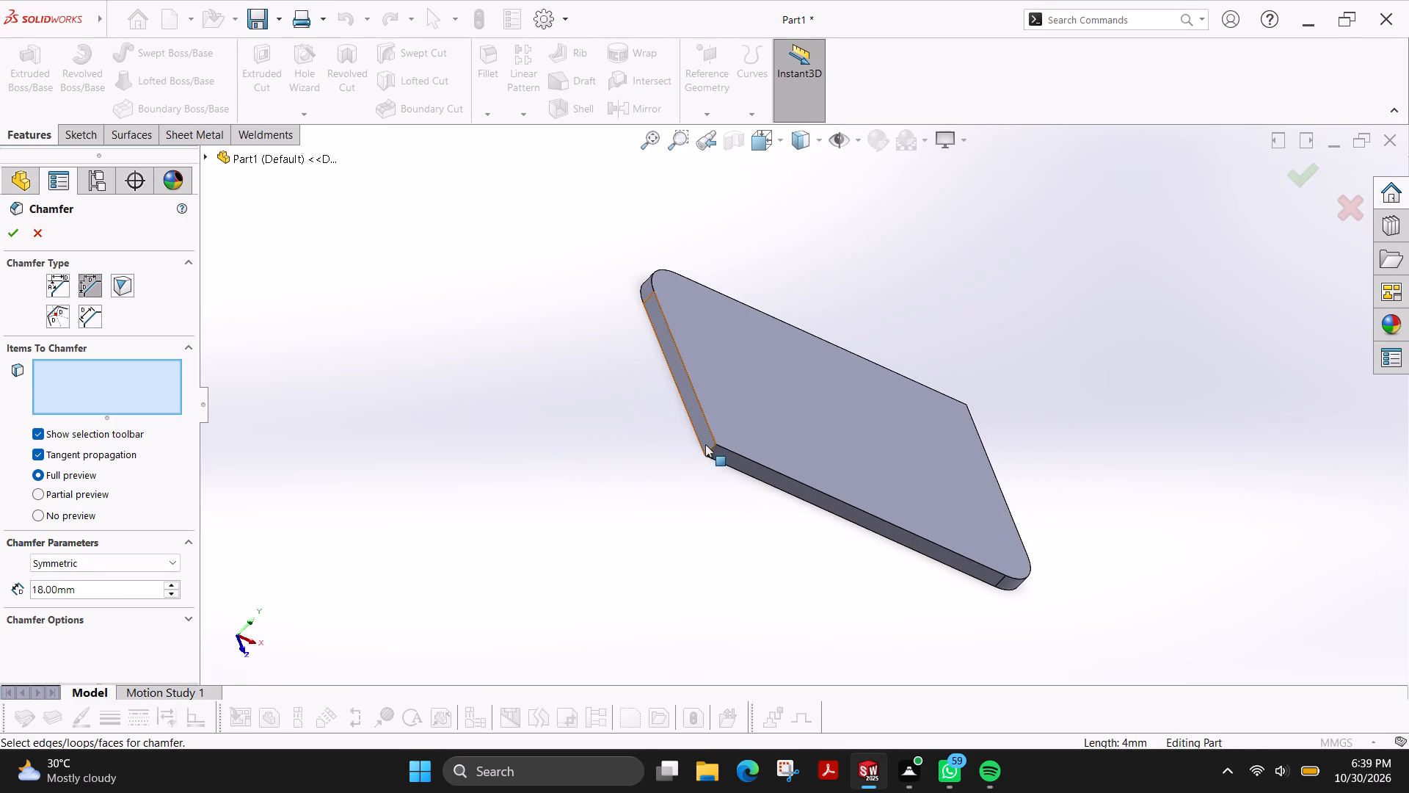
click(711, 449)
middle_drag(574, 384, 484, 377)
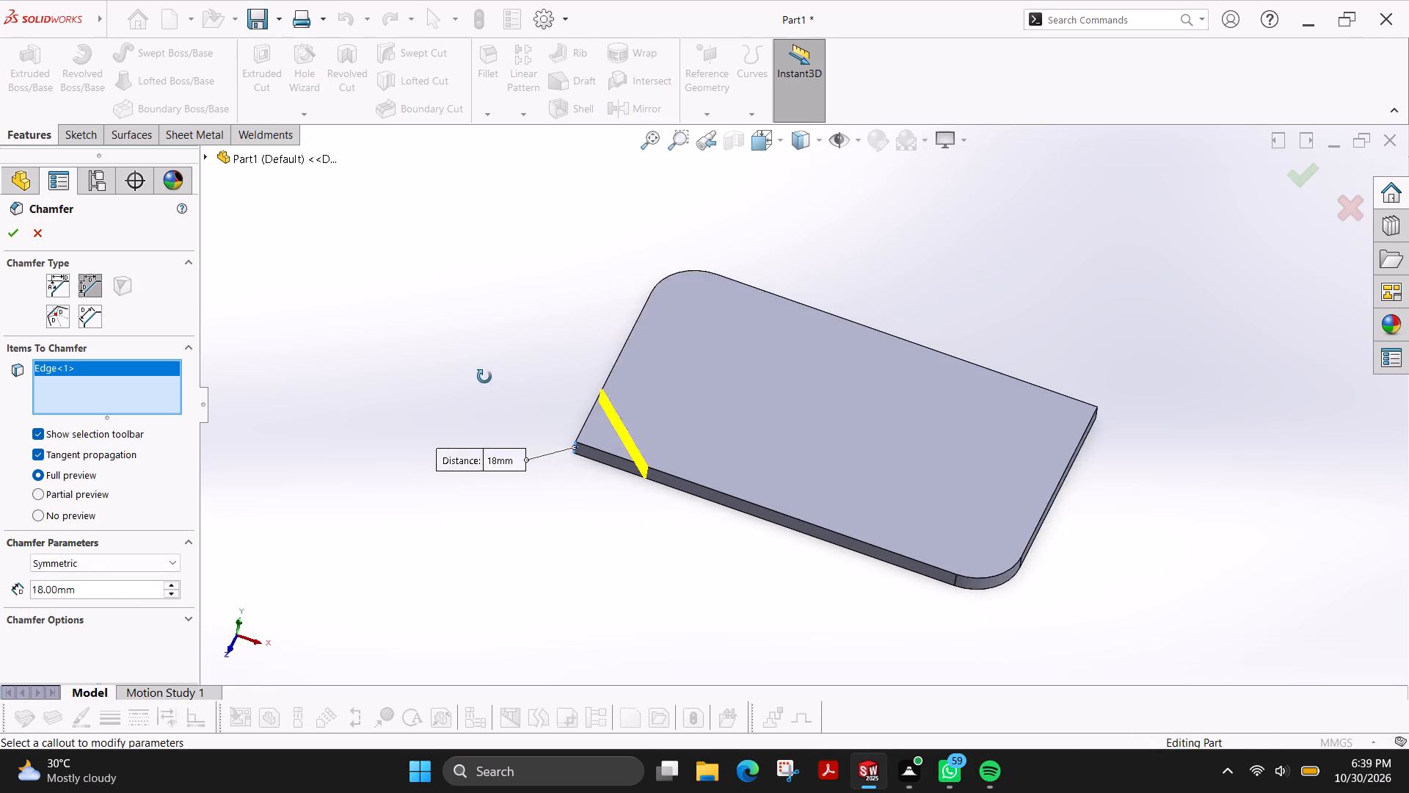
middle_drag(484, 377, 480, 376)
click(8, 231)
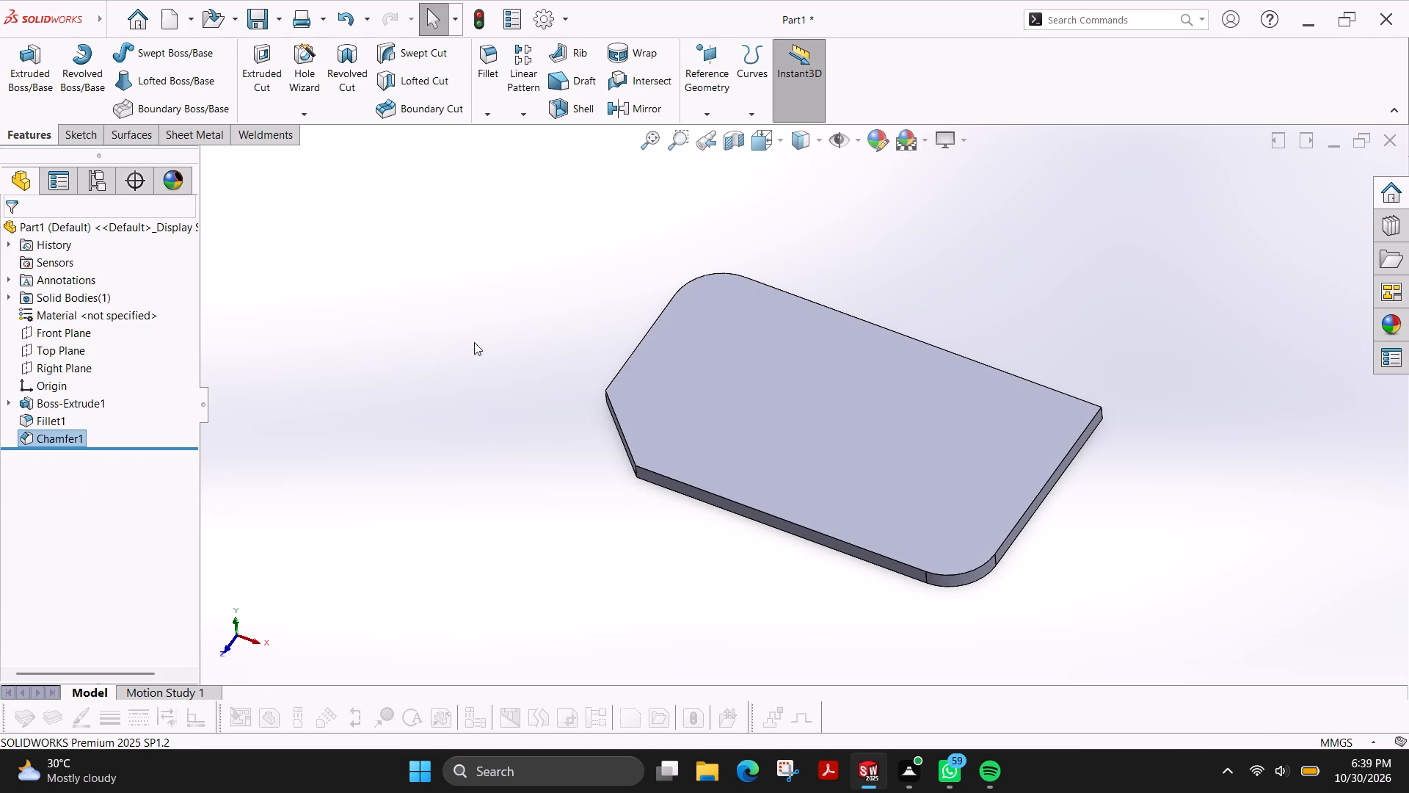
On the plate's top face, sketch two circles concentric with the filleted corners, with radii of about 5 mm and 5.7 mm.
middle_drag(542, 330, 586, 341)
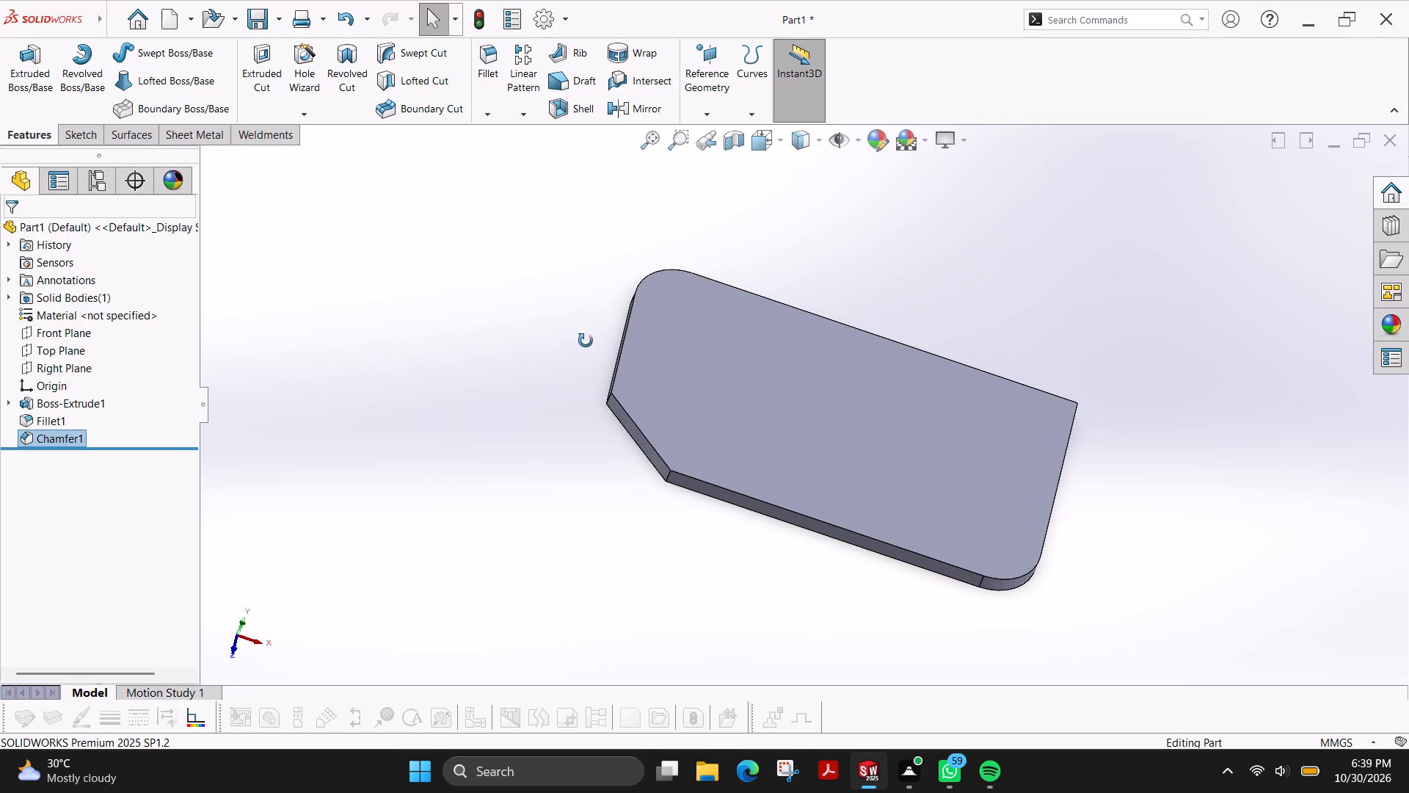
middle_drag(586, 341, 558, 354)
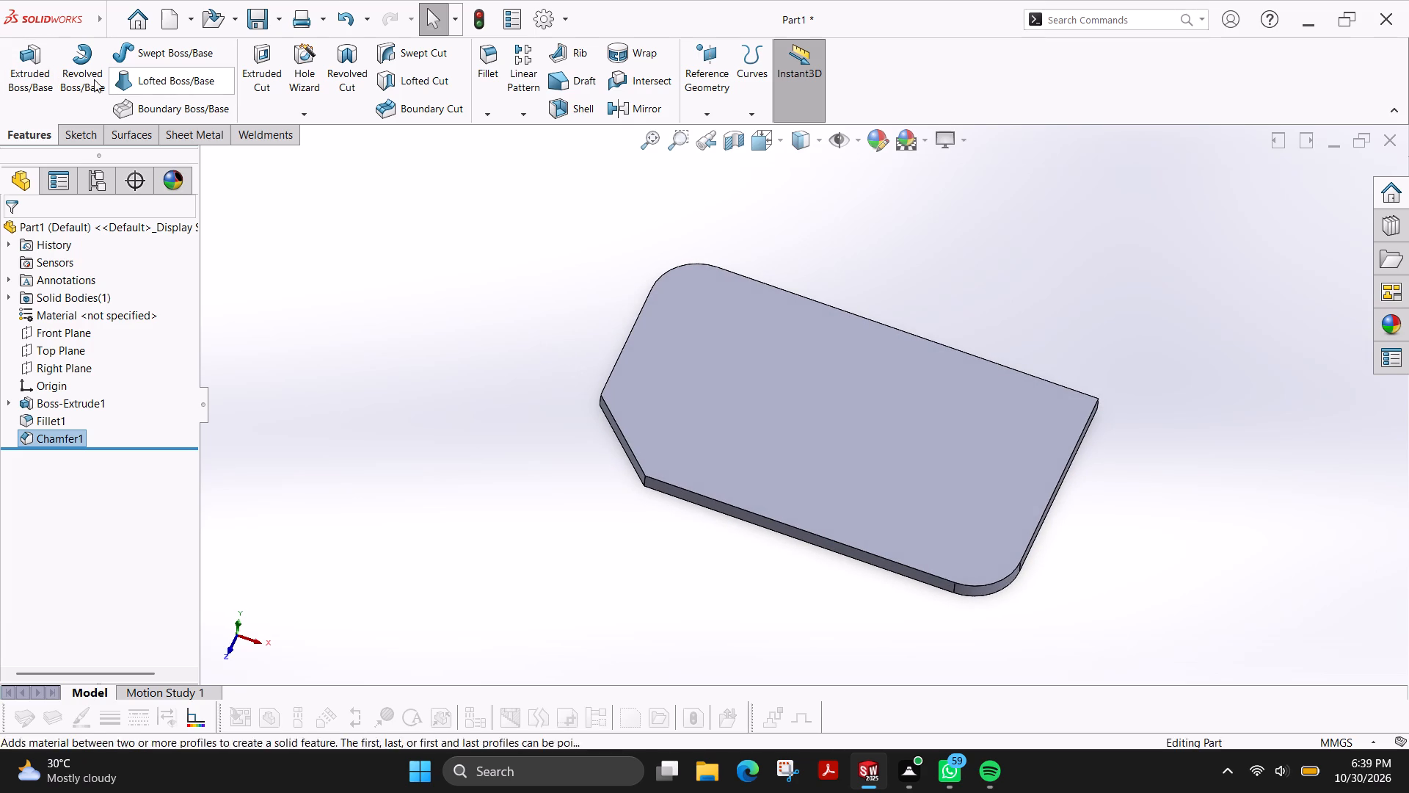
click(79, 139)
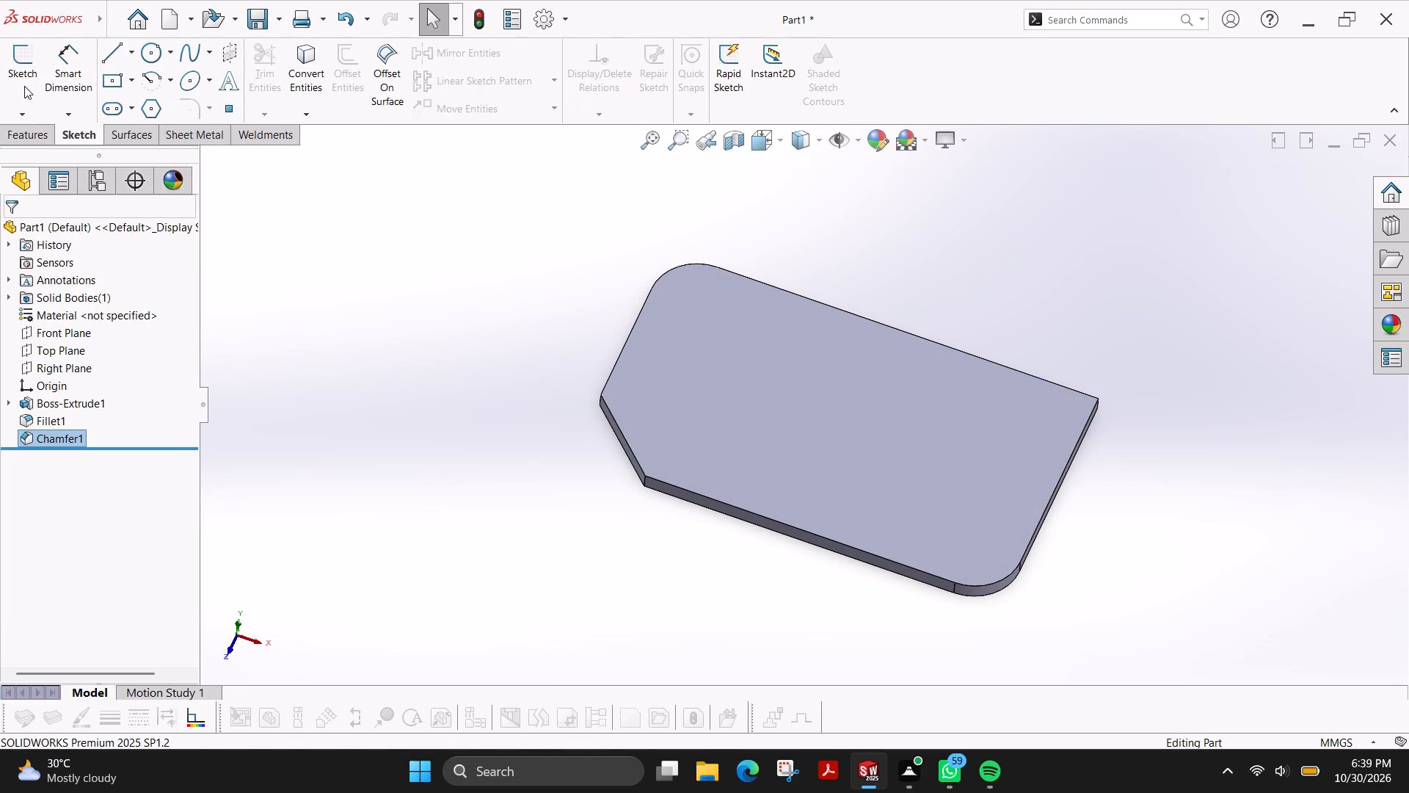
click(21, 79)
click(146, 56)
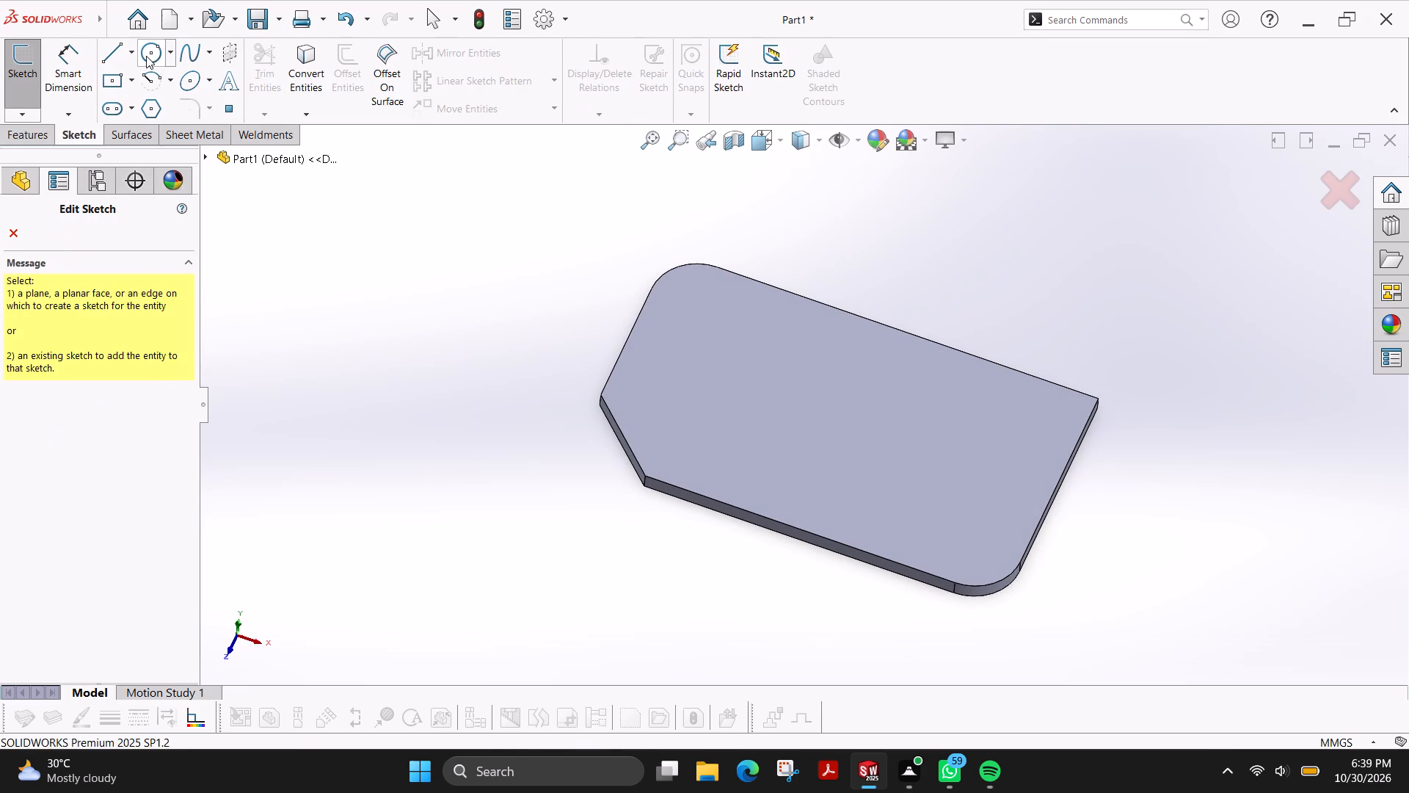
click(831, 363)
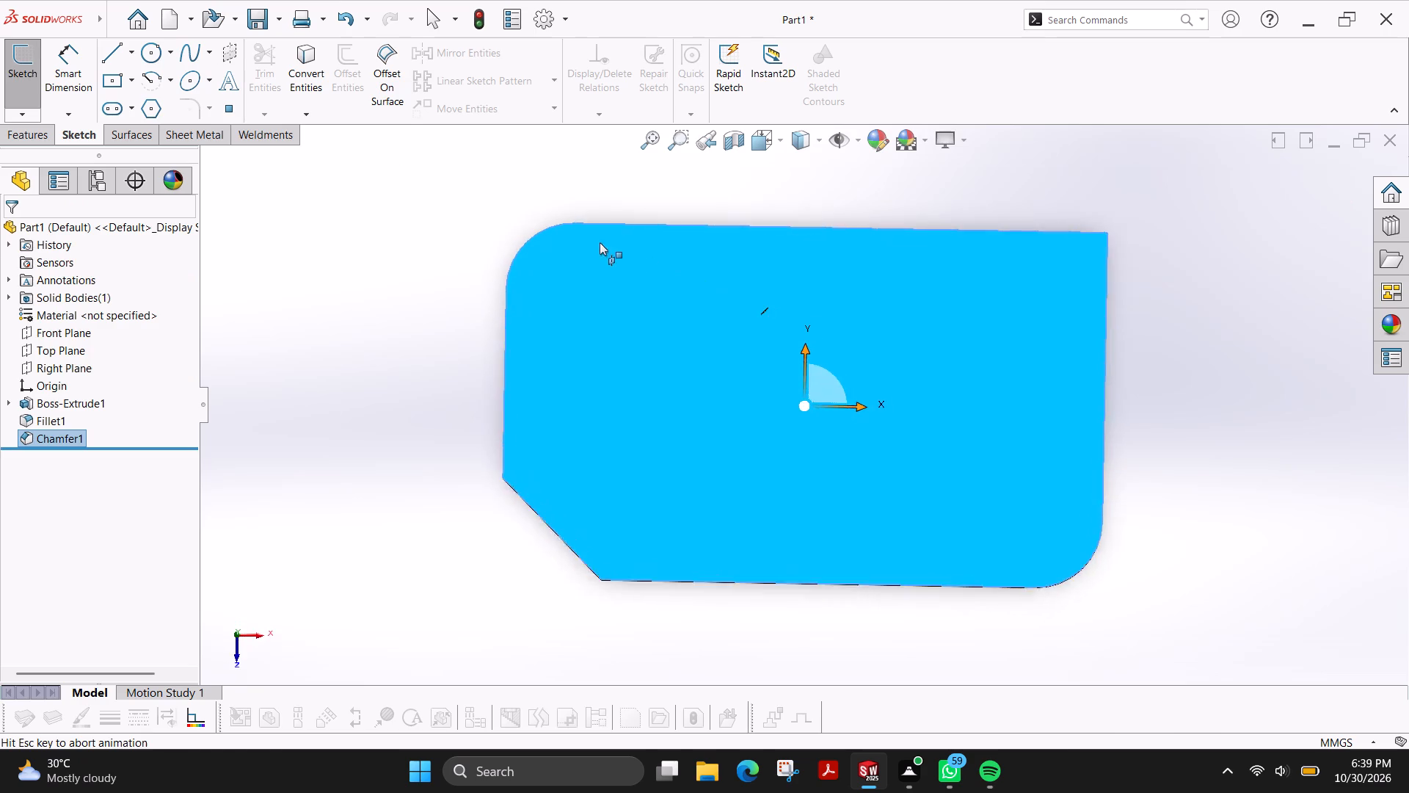
click(153, 56)
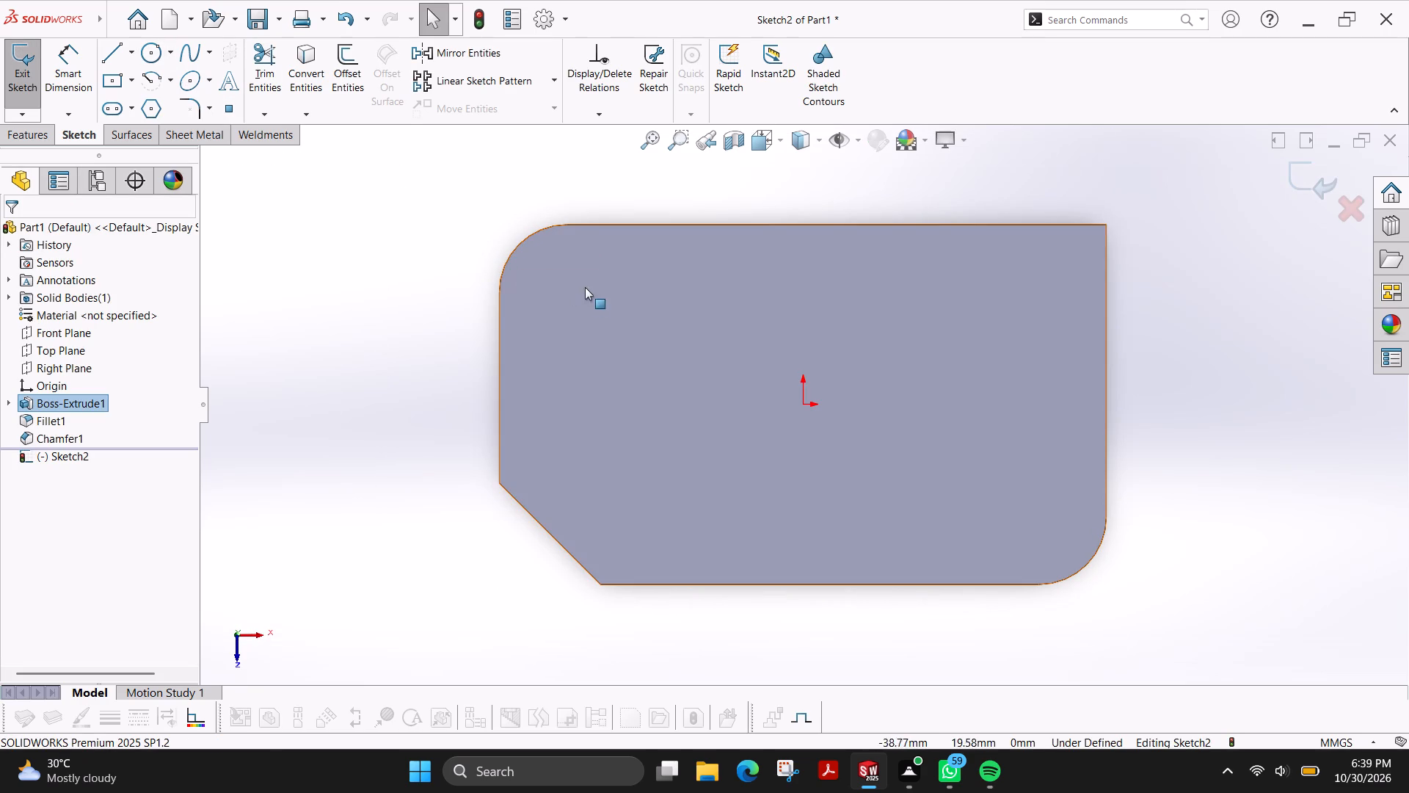
click(148, 57)
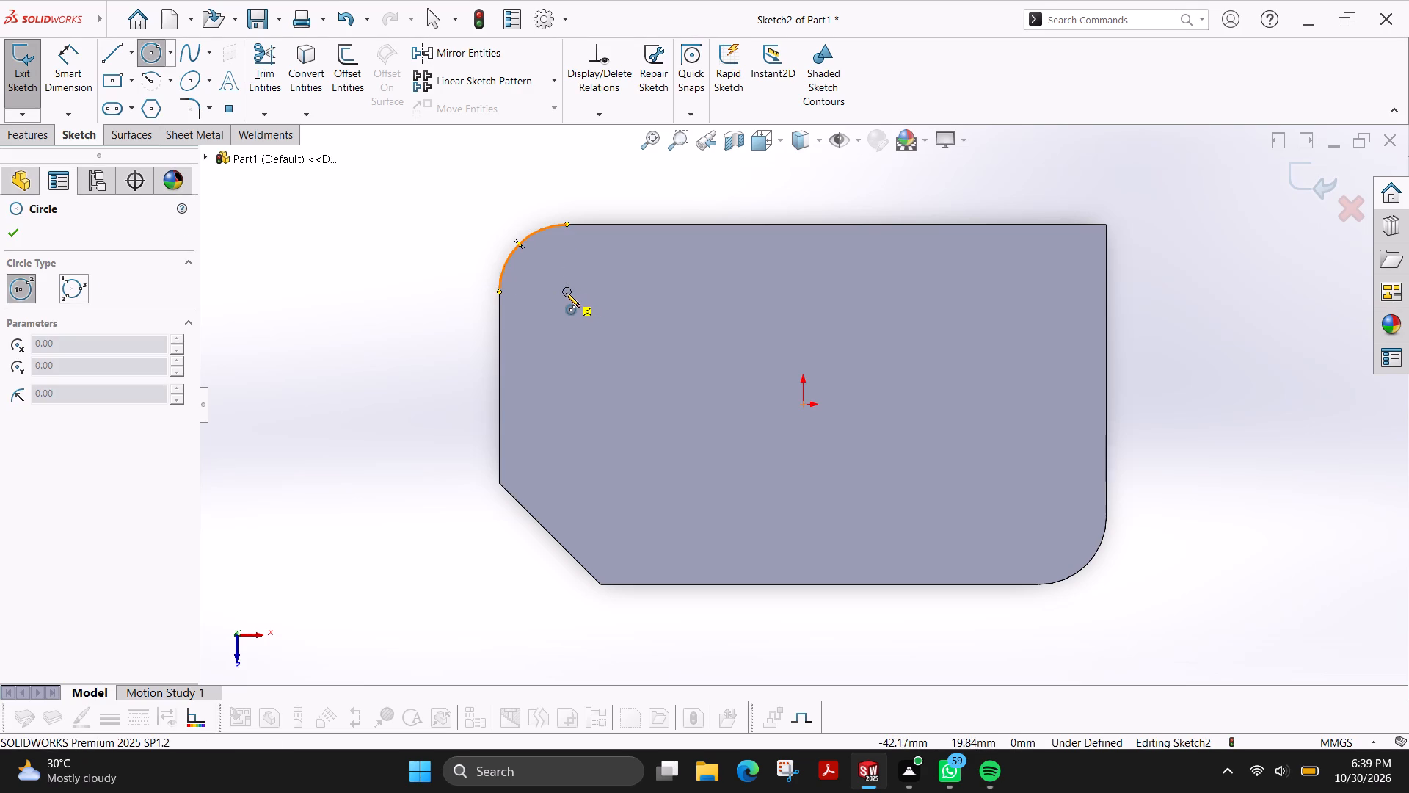
click(566, 293)
click(583, 269)
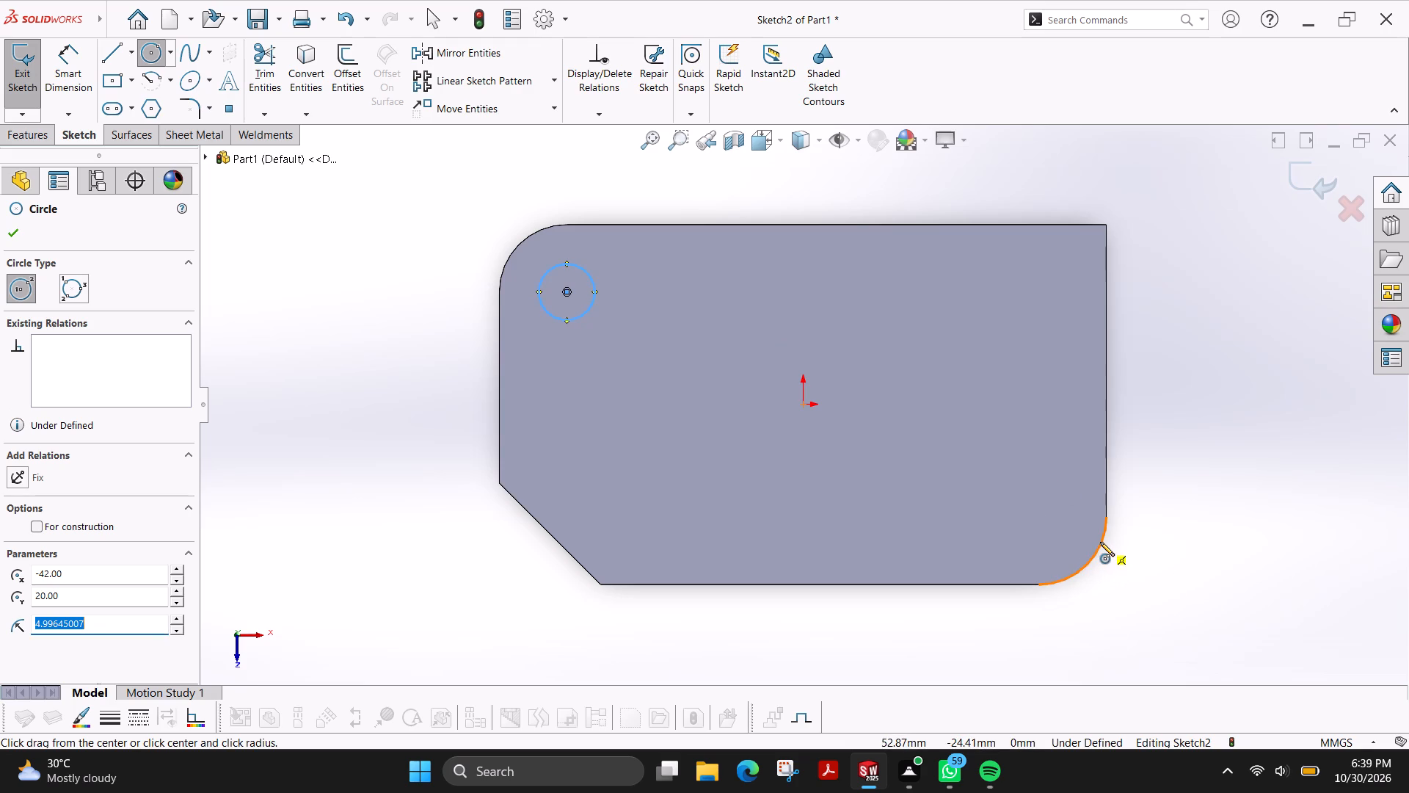
click(1038, 515)
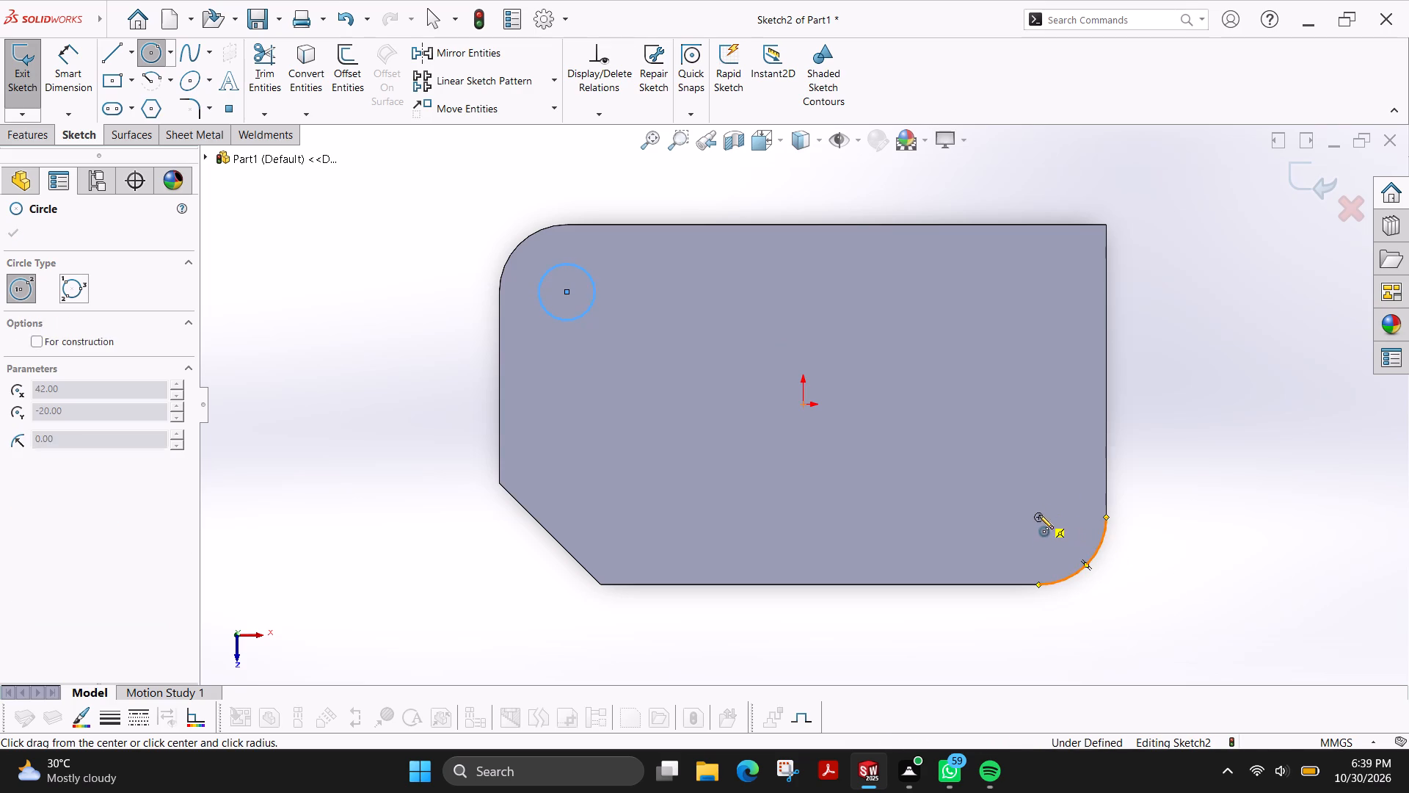
click(1061, 494)
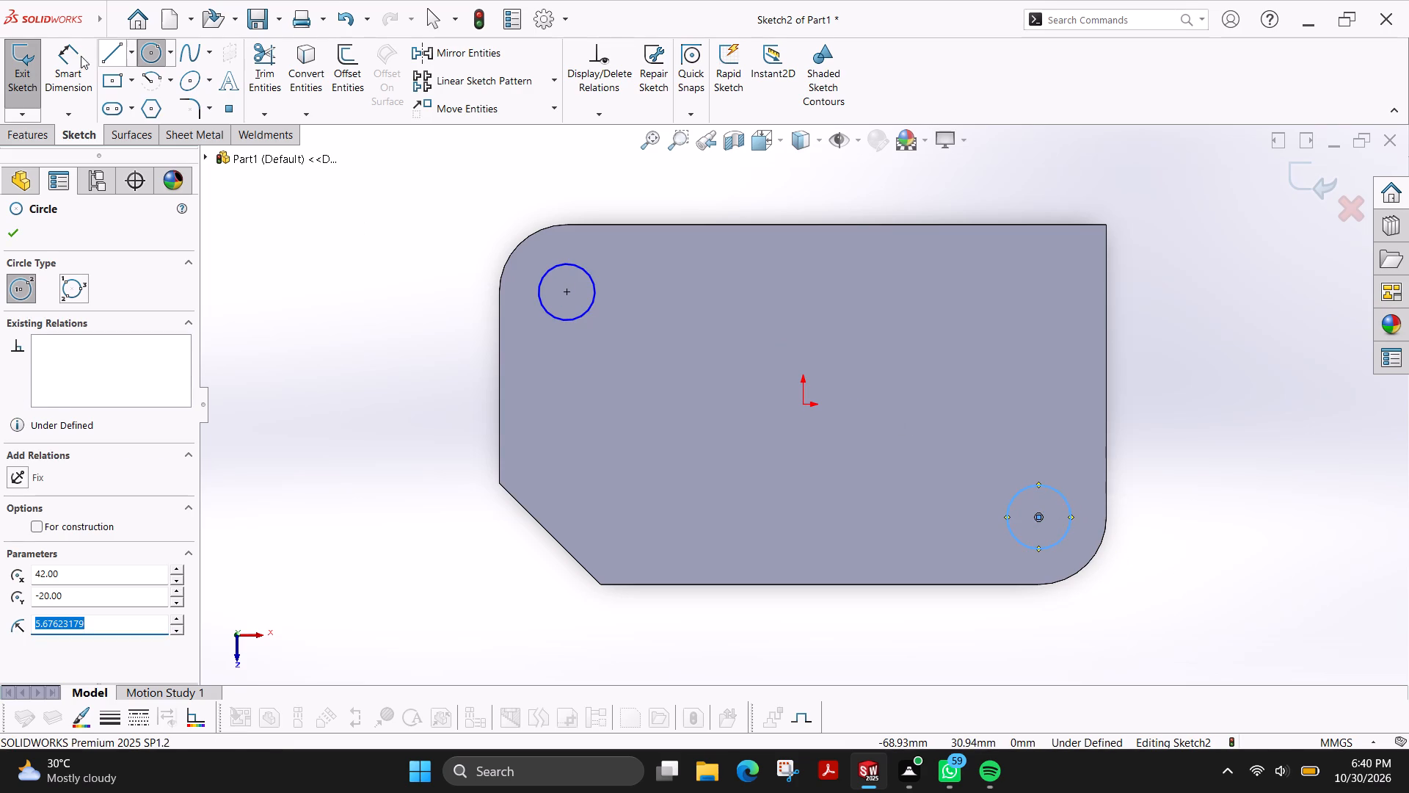
Dimension both corner circles to a diameter of 10 mm.
click(74, 58)
click(557, 319)
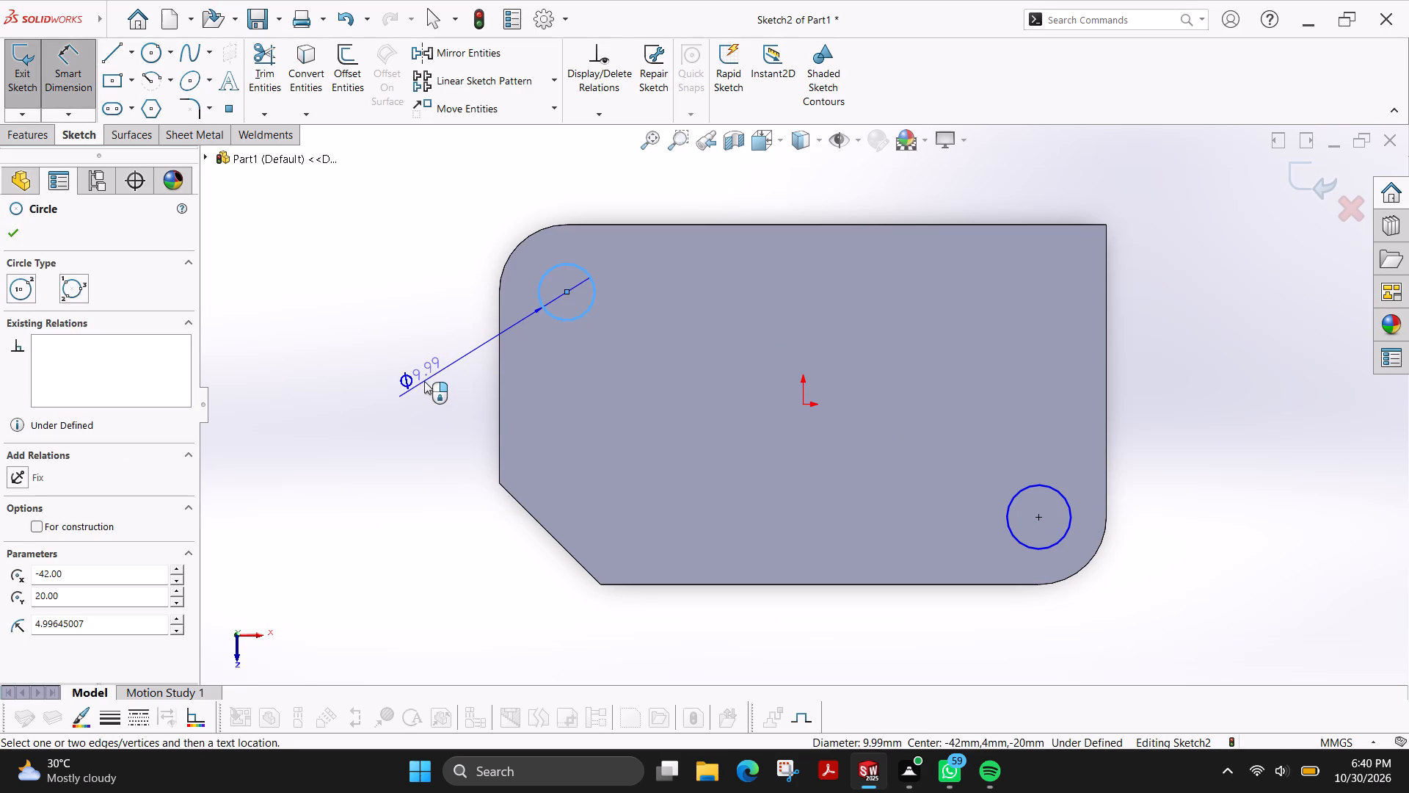
click(424, 381)
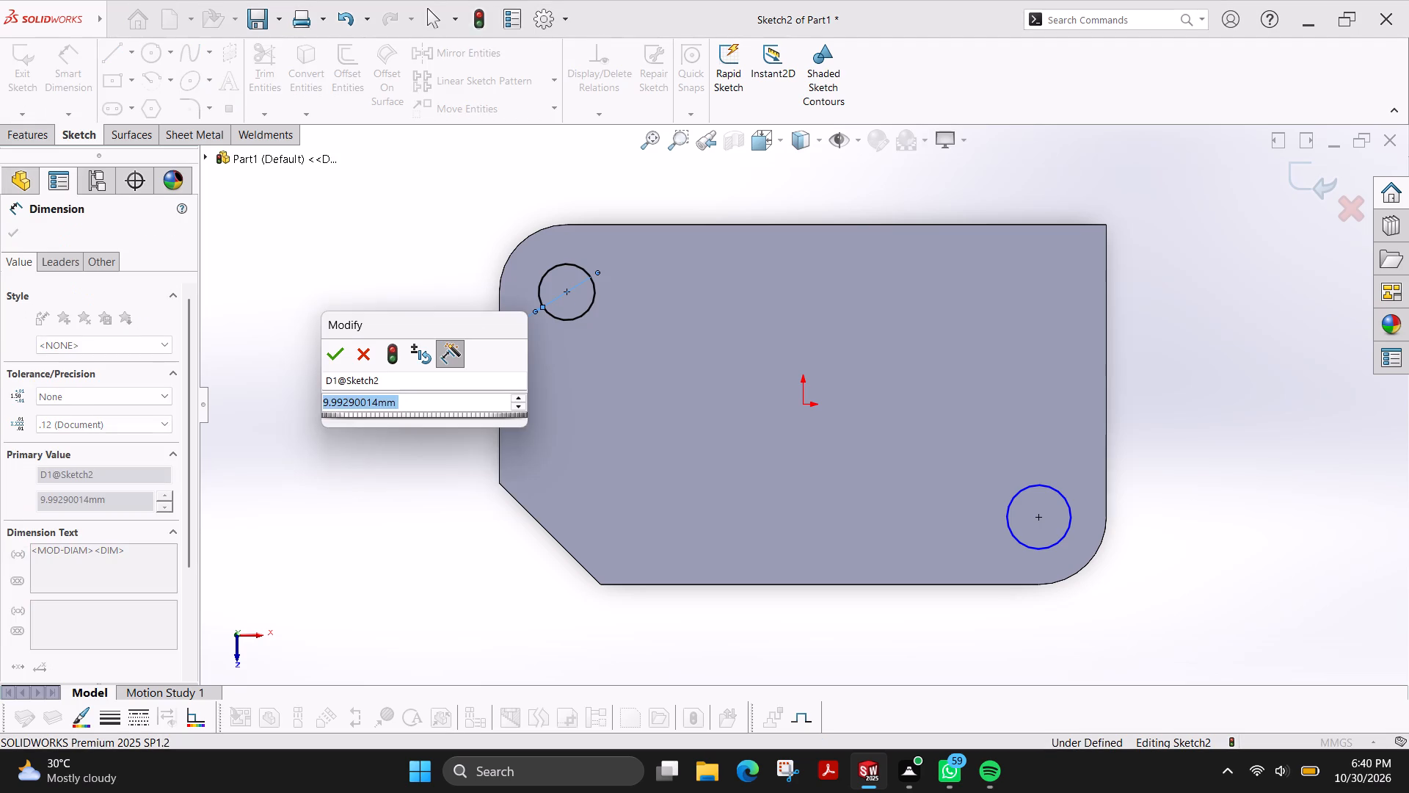
text(10)
key(Return)
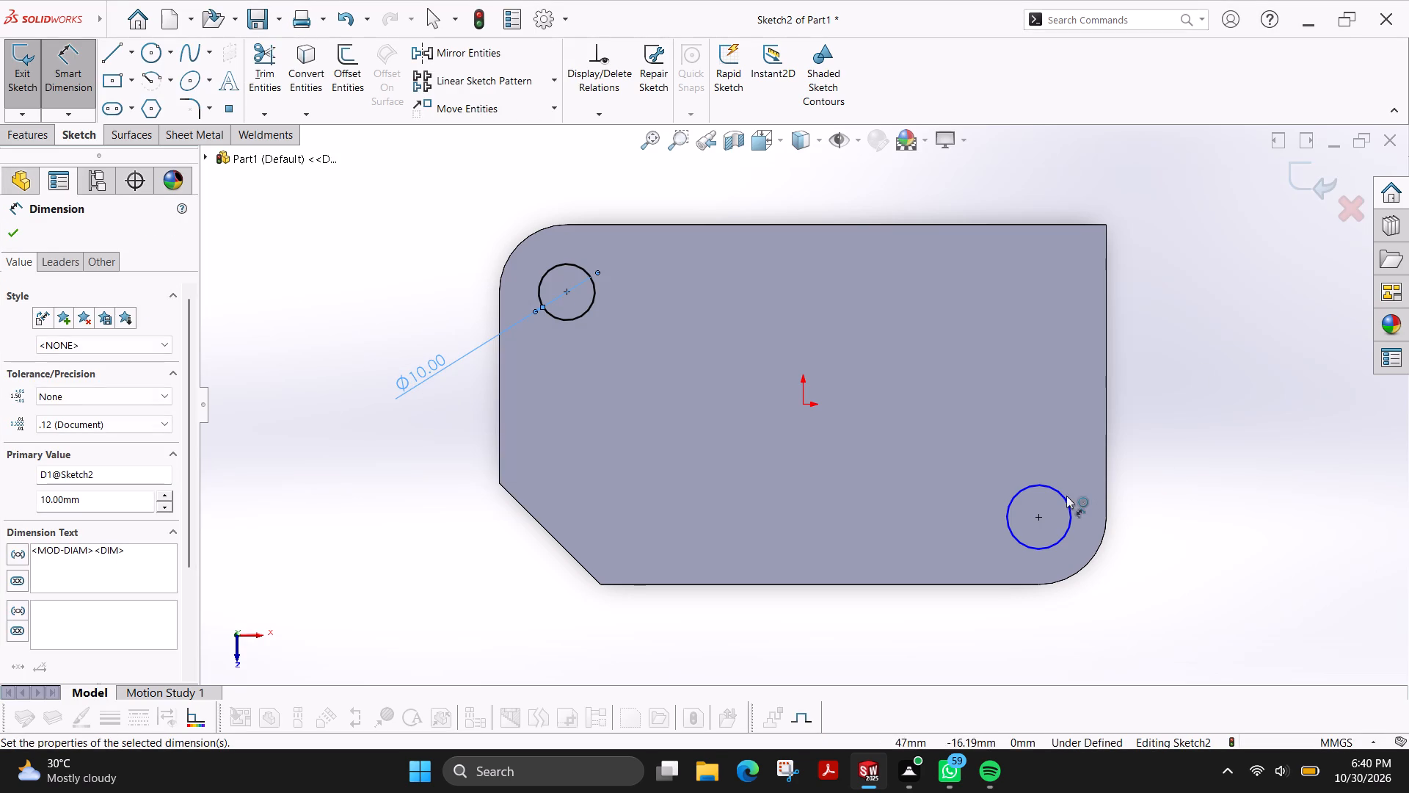
click(1066, 493)
click(1171, 426)
text(10)
key(Return)
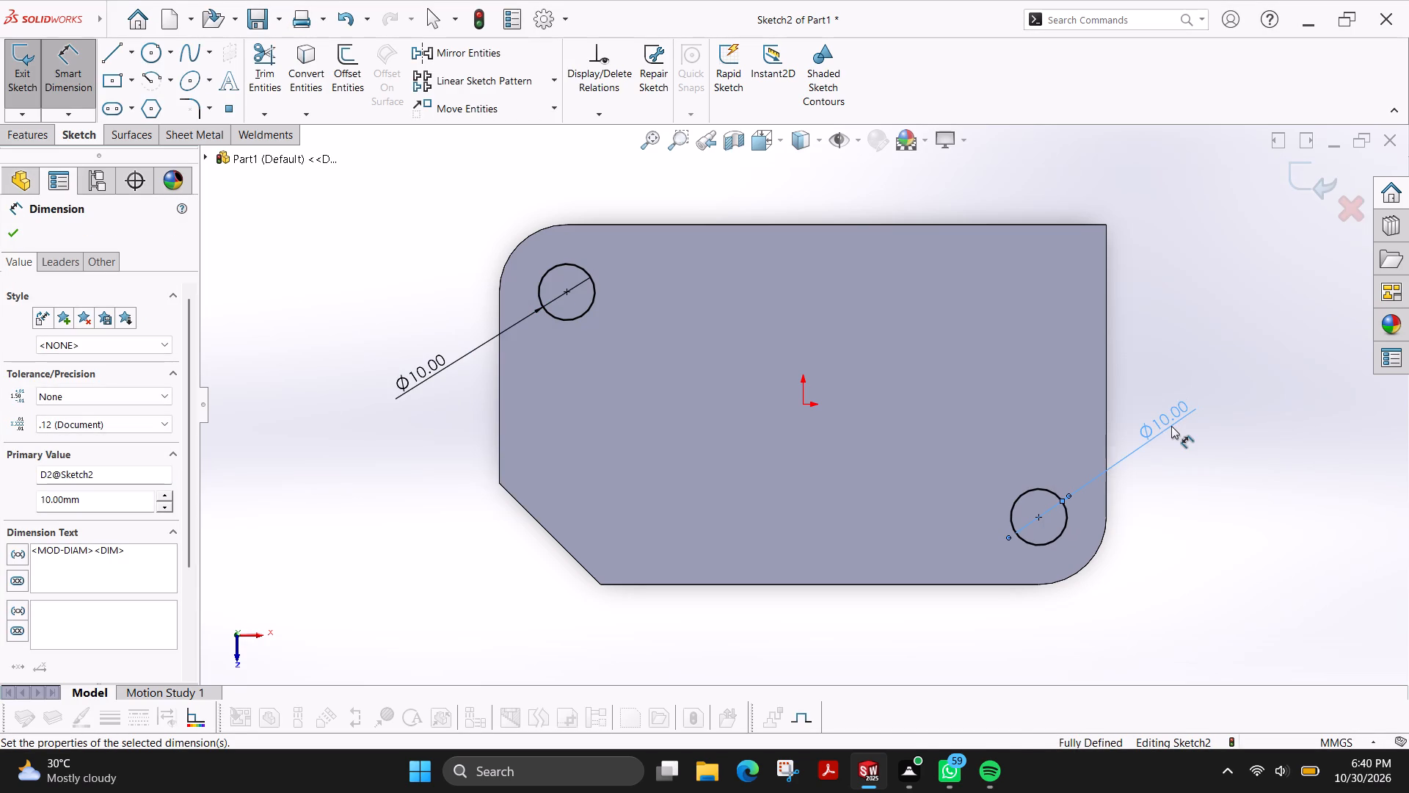
Cut-extrude the two circles through the plate as a blind cut with a depth of 14 mm.
click(32, 136)
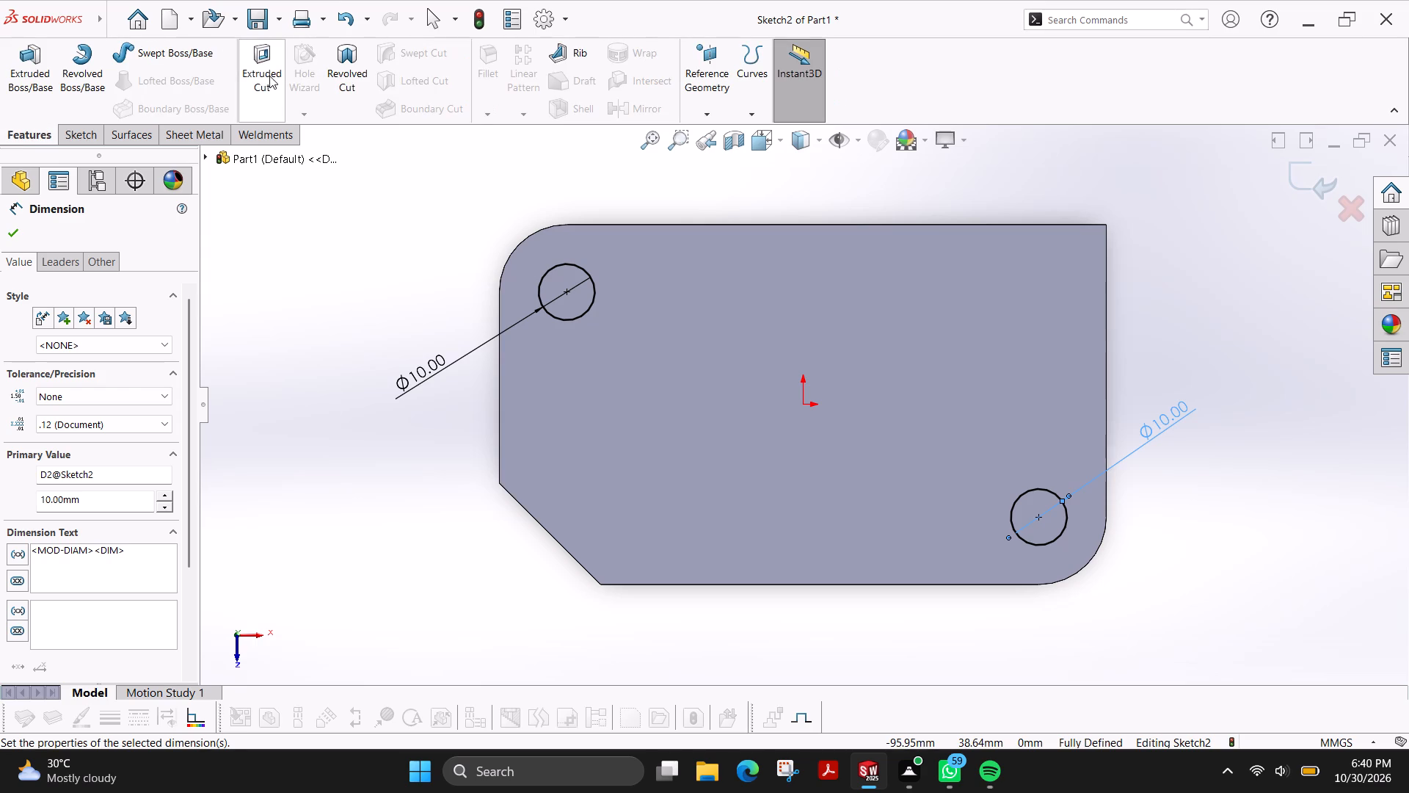
click(269, 76)
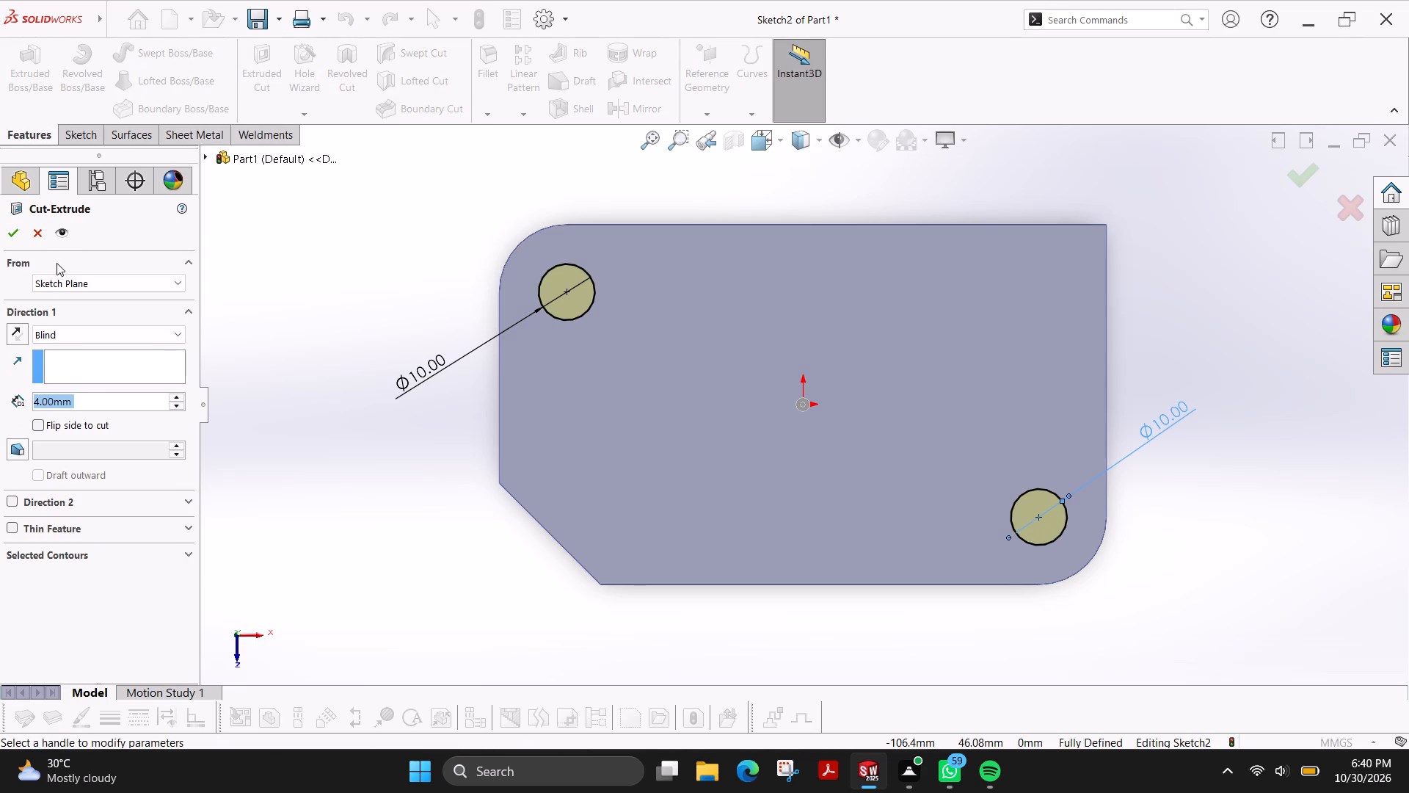
click(182, 396)
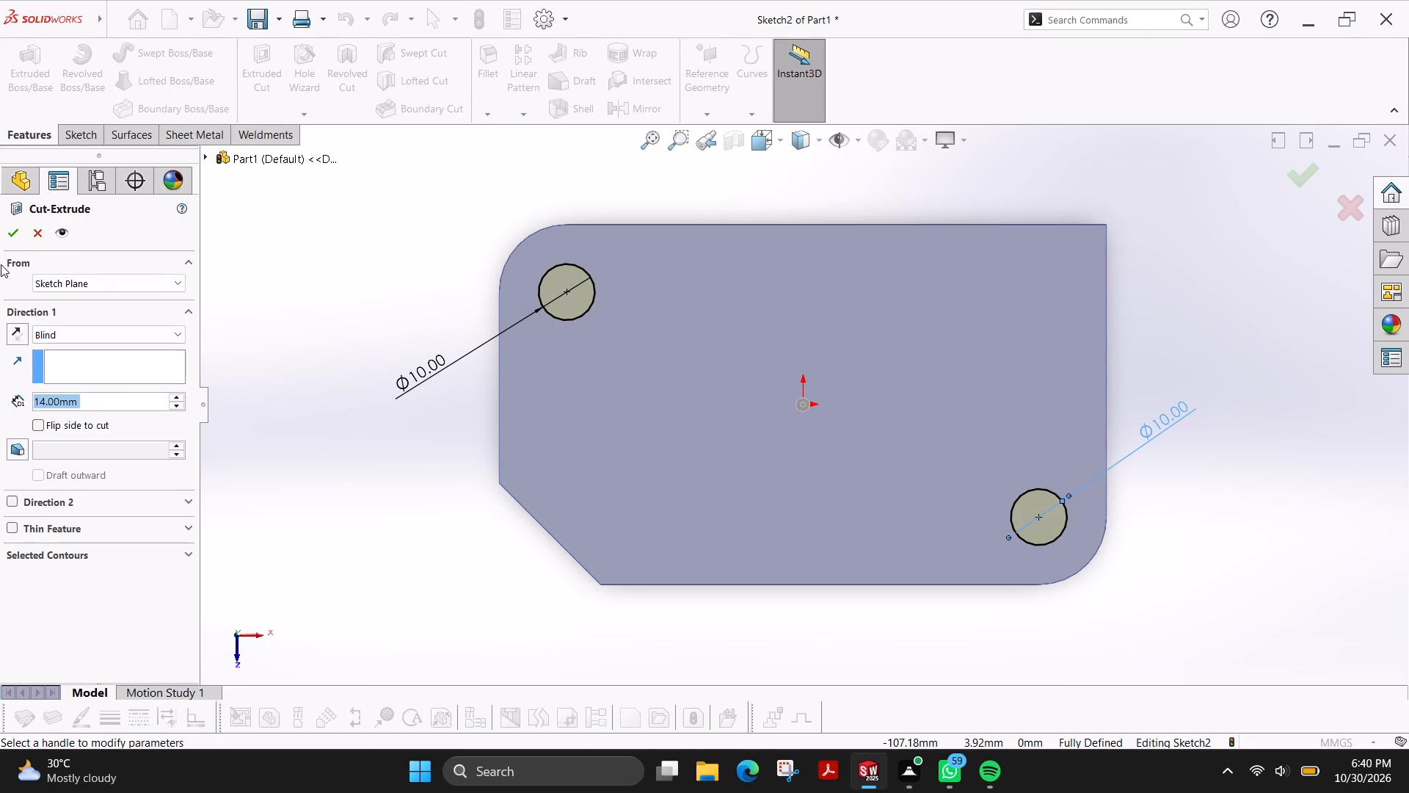
click(15, 233)
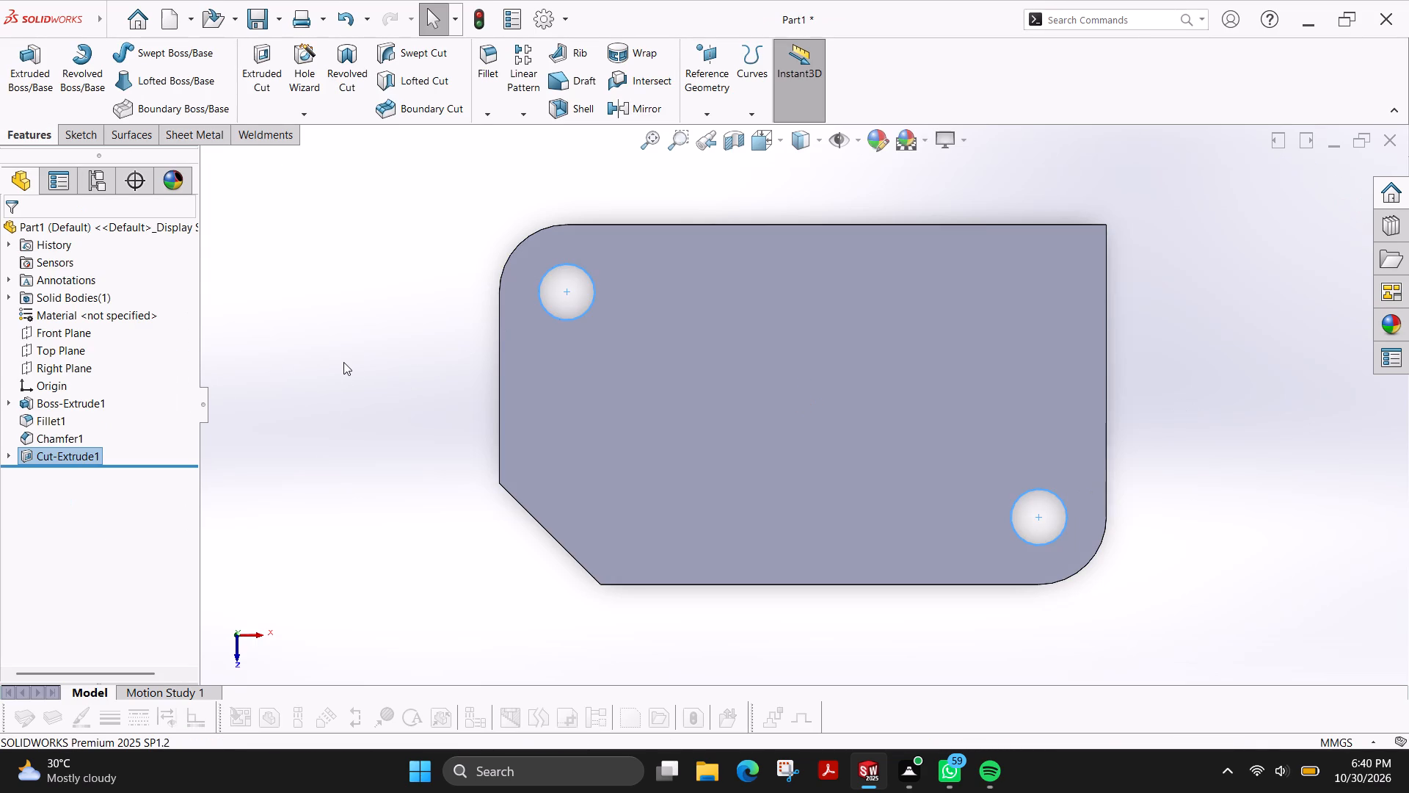
key(Escape)
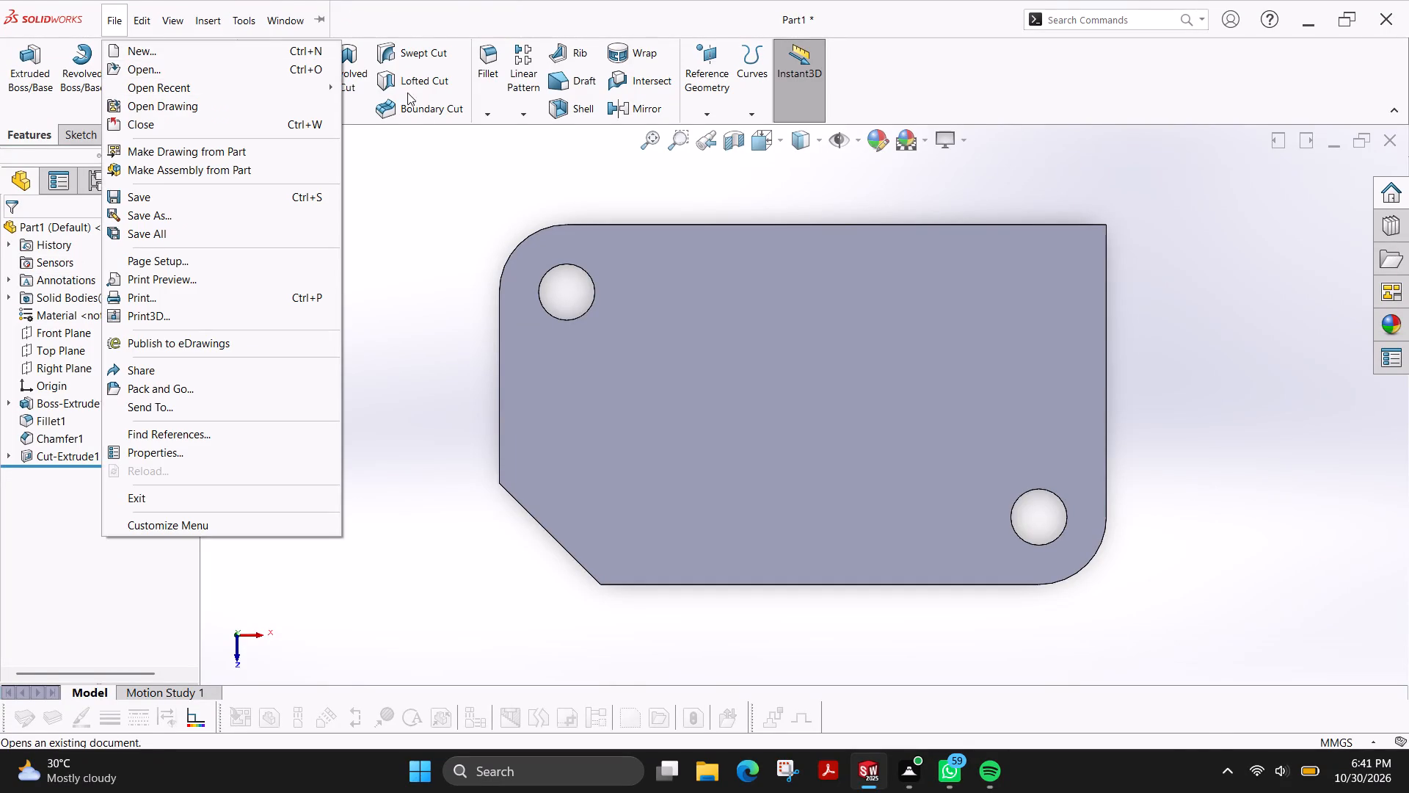
On the top face, sketch a sloped line about 58 mm long from the plate's back edge to beyond its right edge.
drag(423, 198, 404, 206)
click(83, 126)
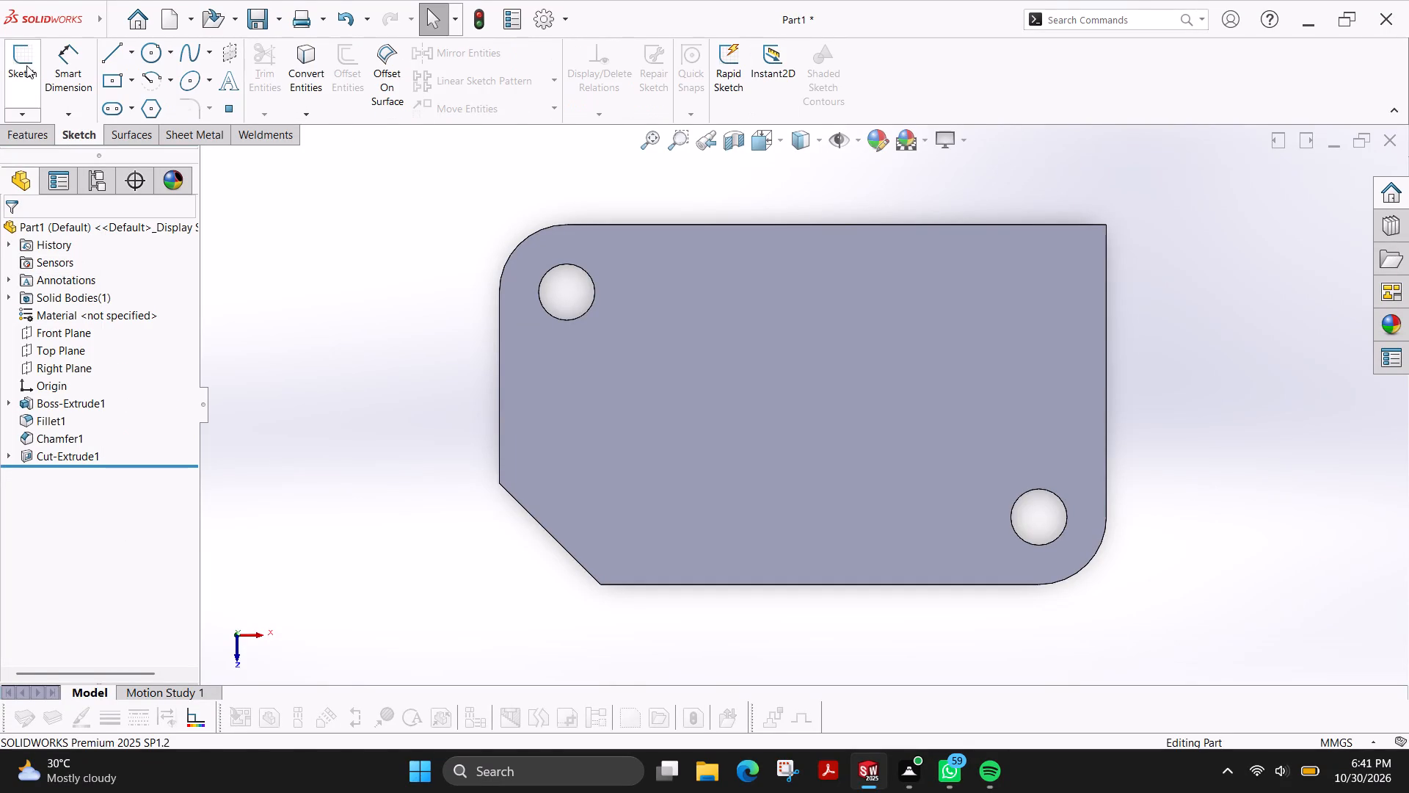
click(21, 59)
click(760, 366)
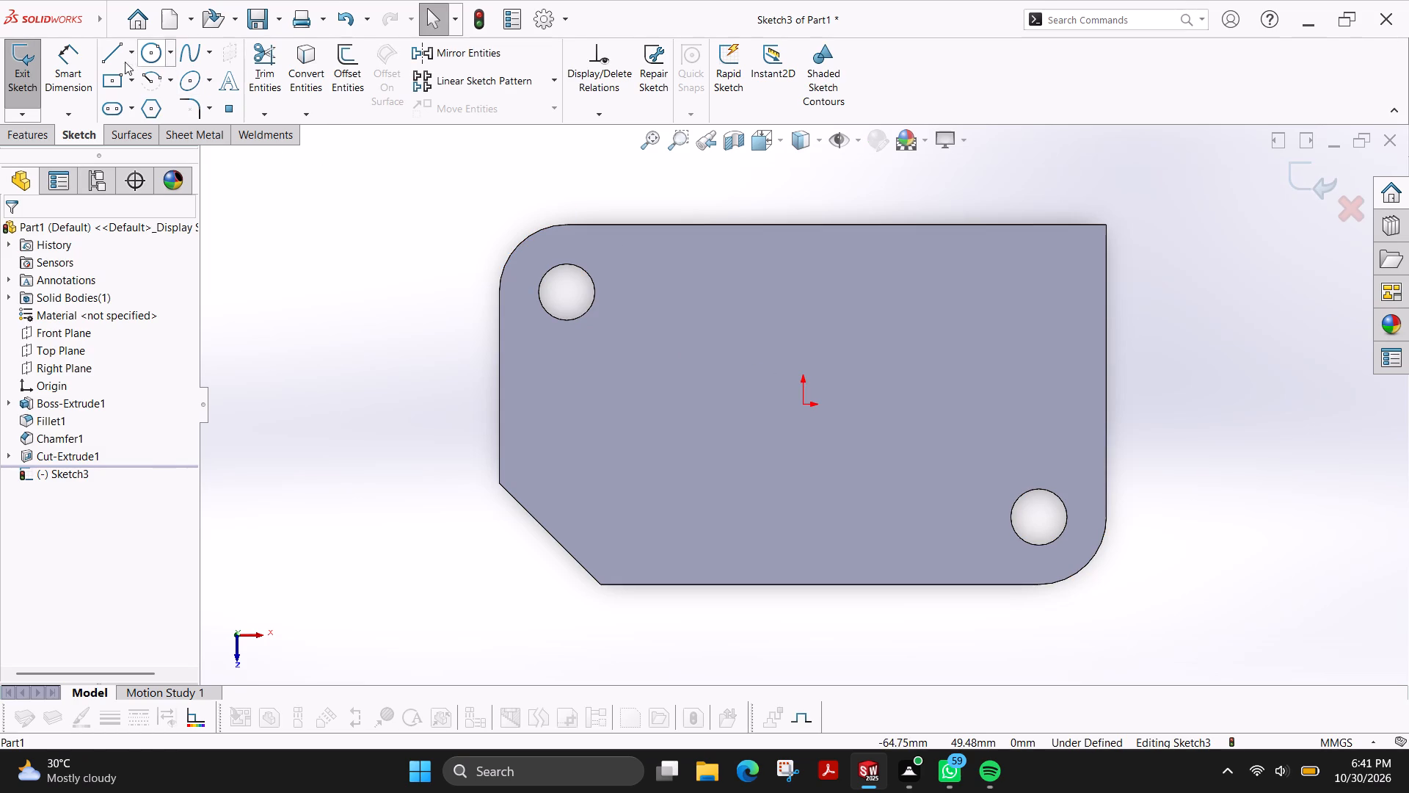
click(117, 60)
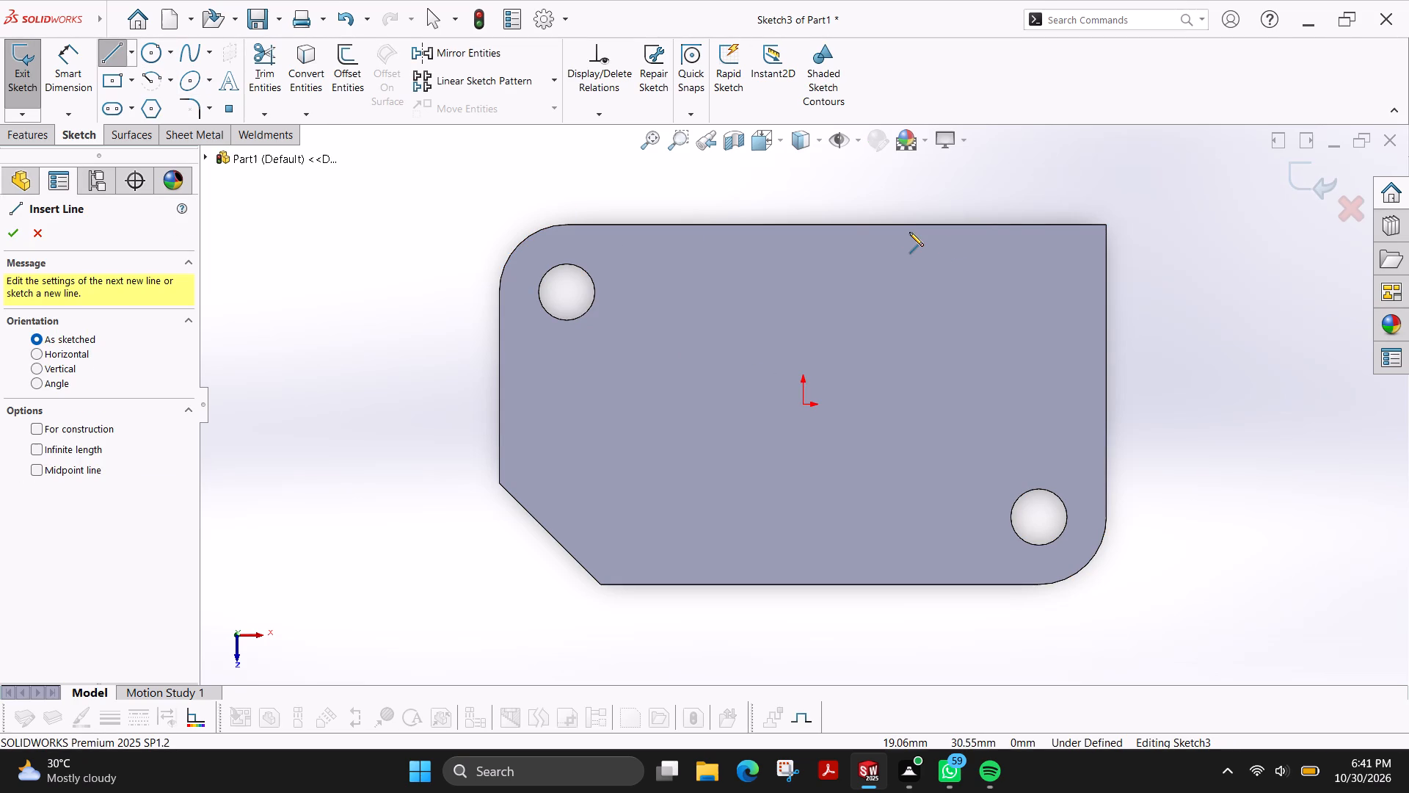
click(861, 221)
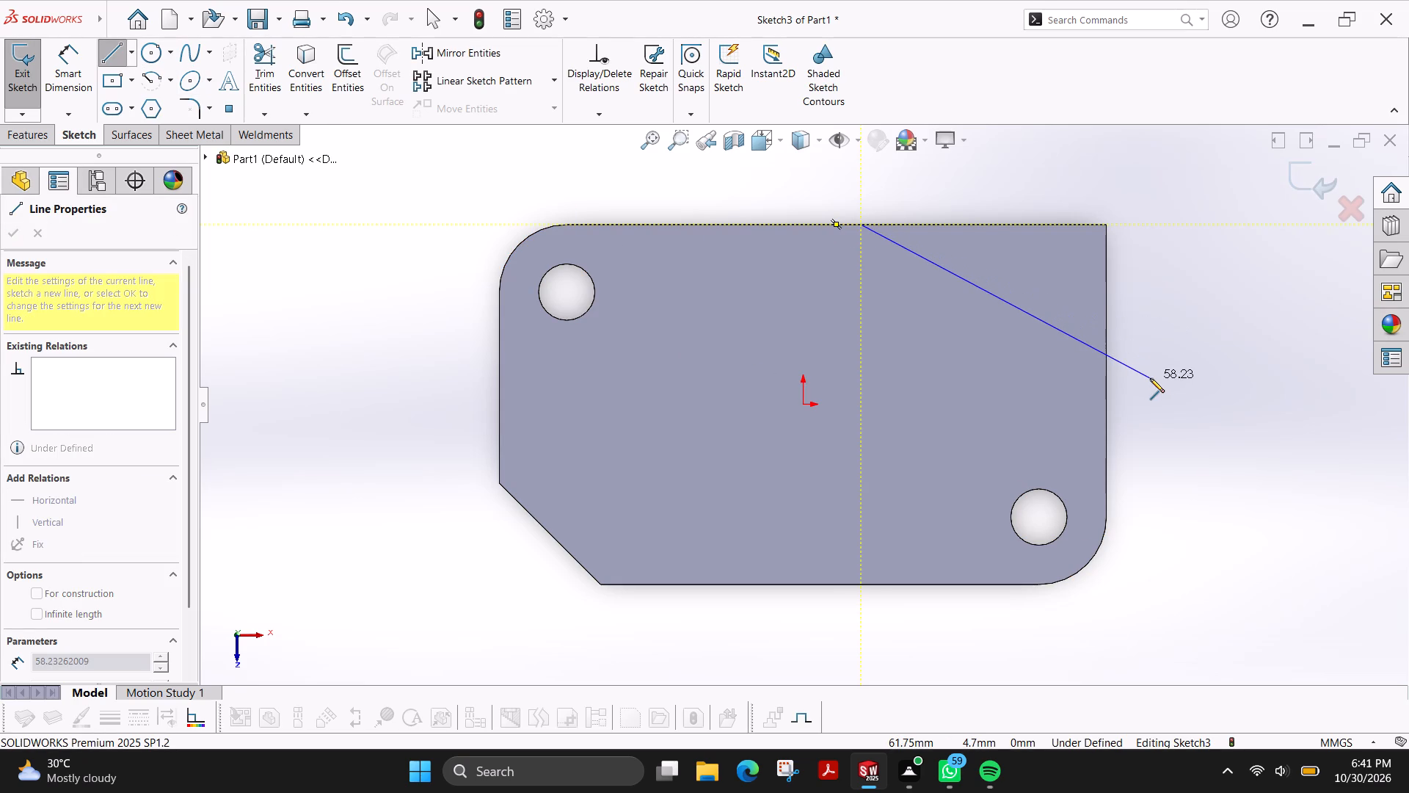
click(1150, 378)
key(Escape)
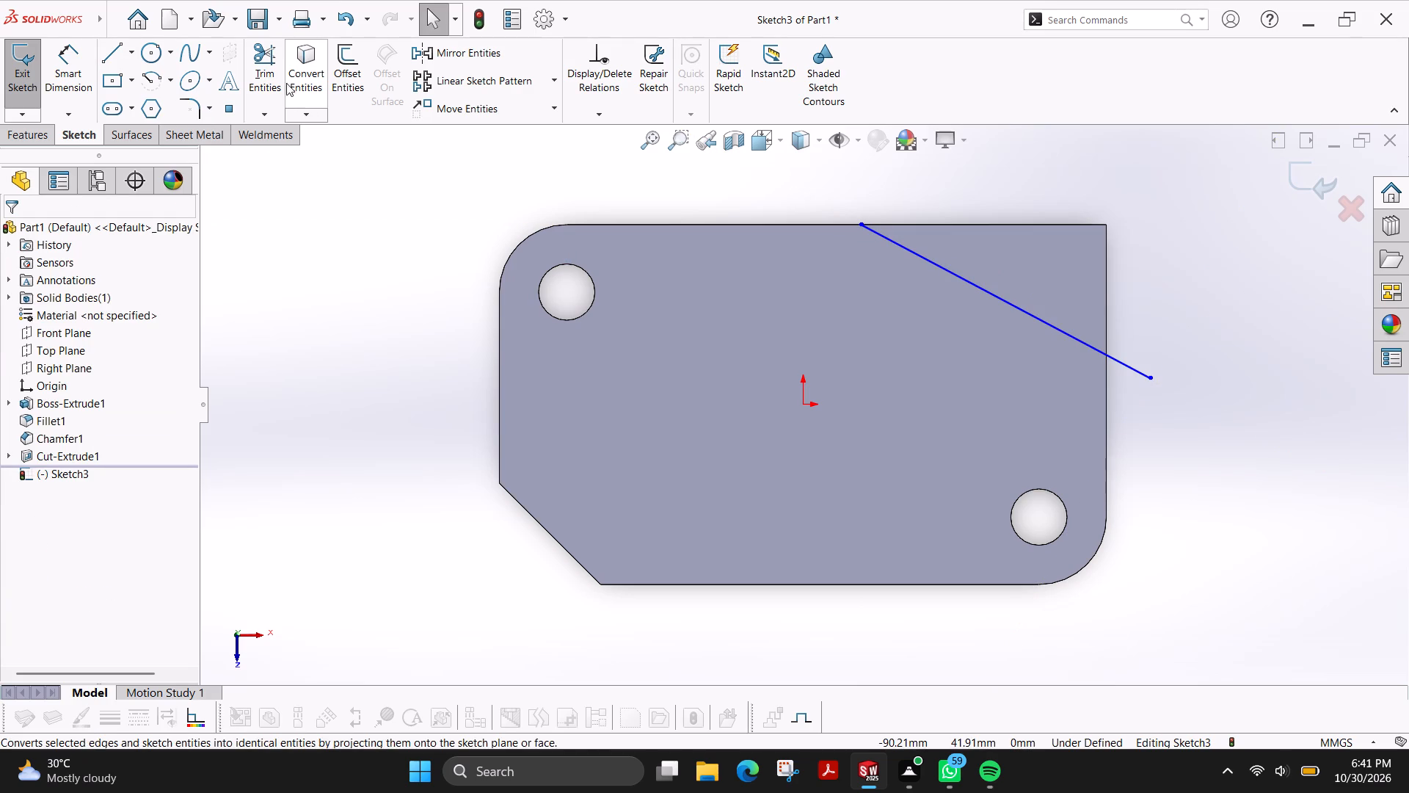
Dimension the sloped line's start point on the back edge at 54 mm from the plate's left edge.
click(88, 76)
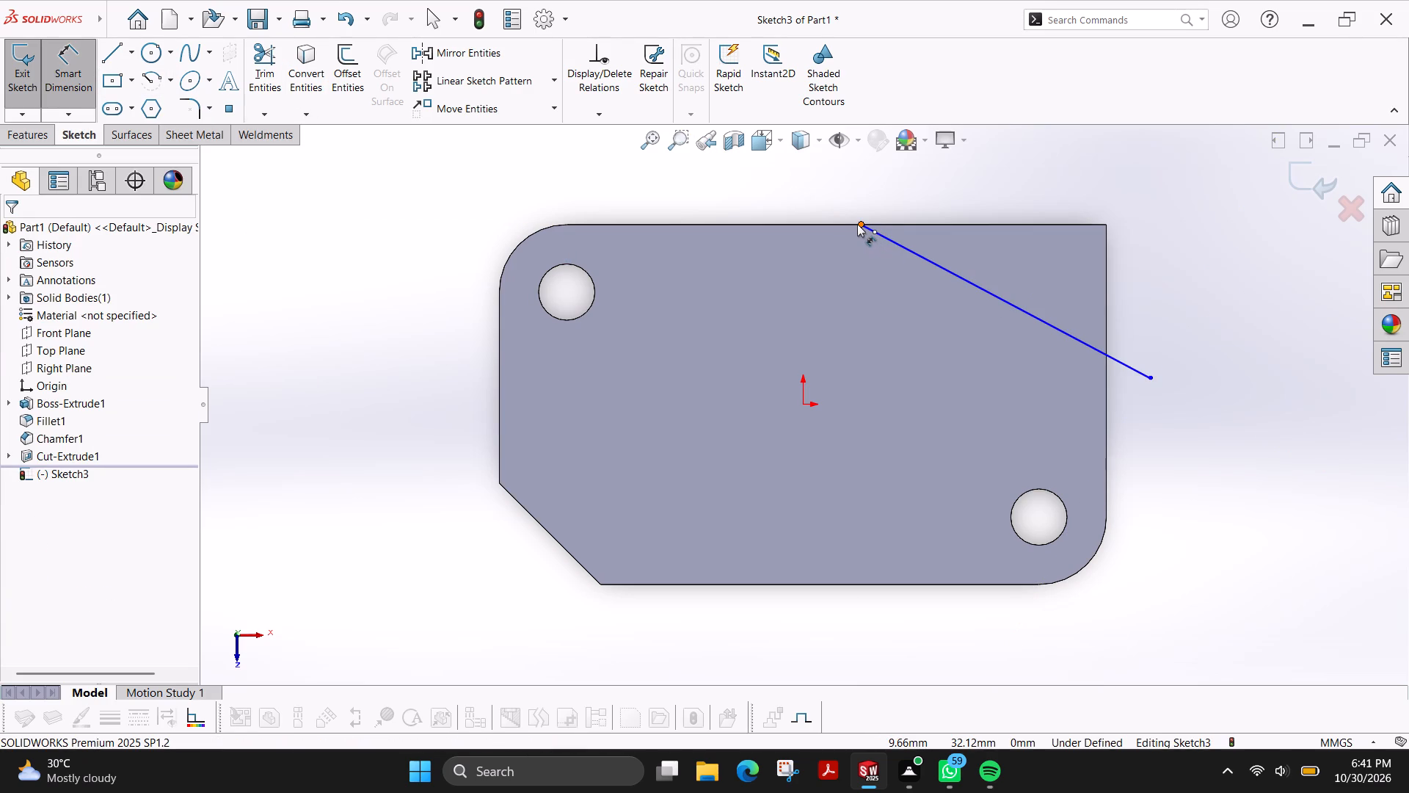
click(859, 224)
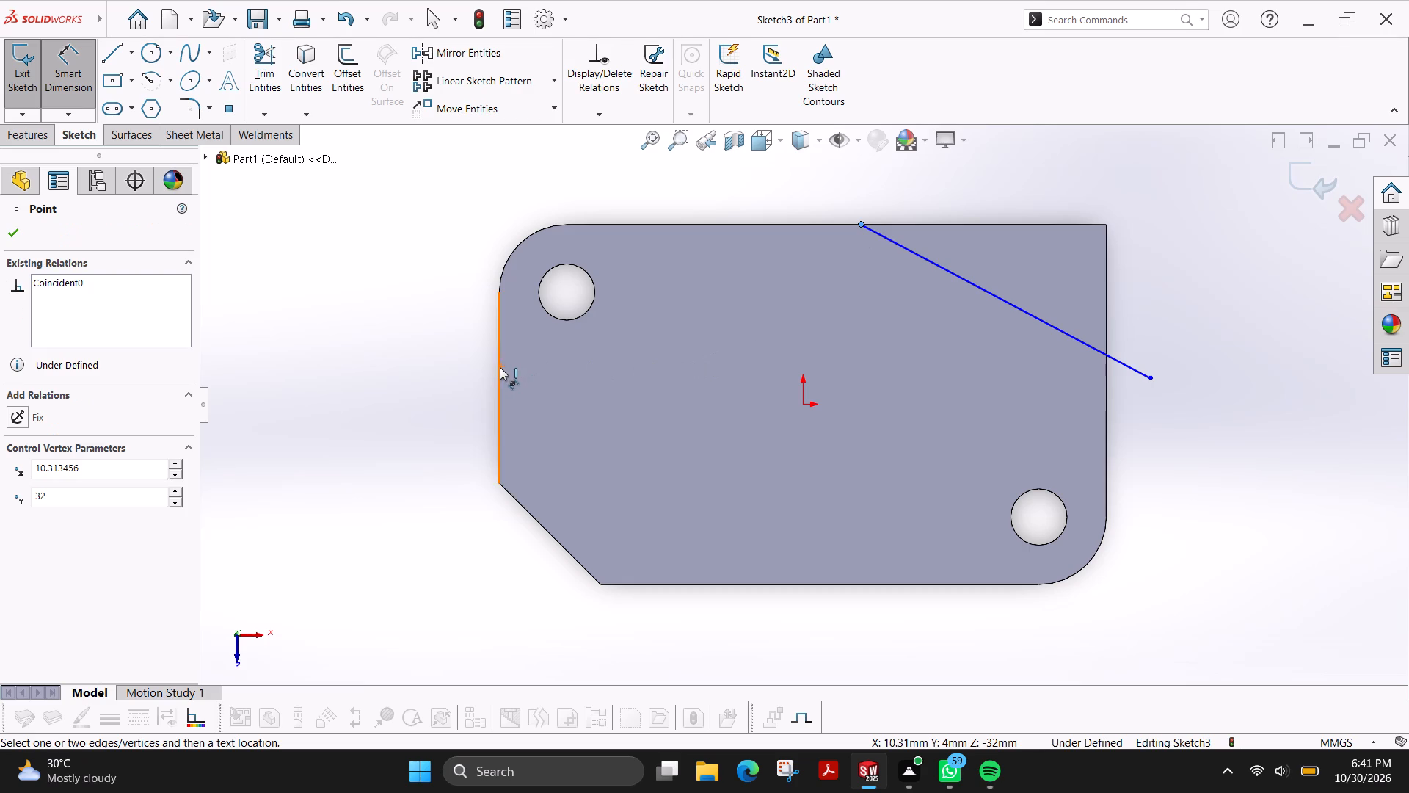
click(500, 367)
click(644, 184)
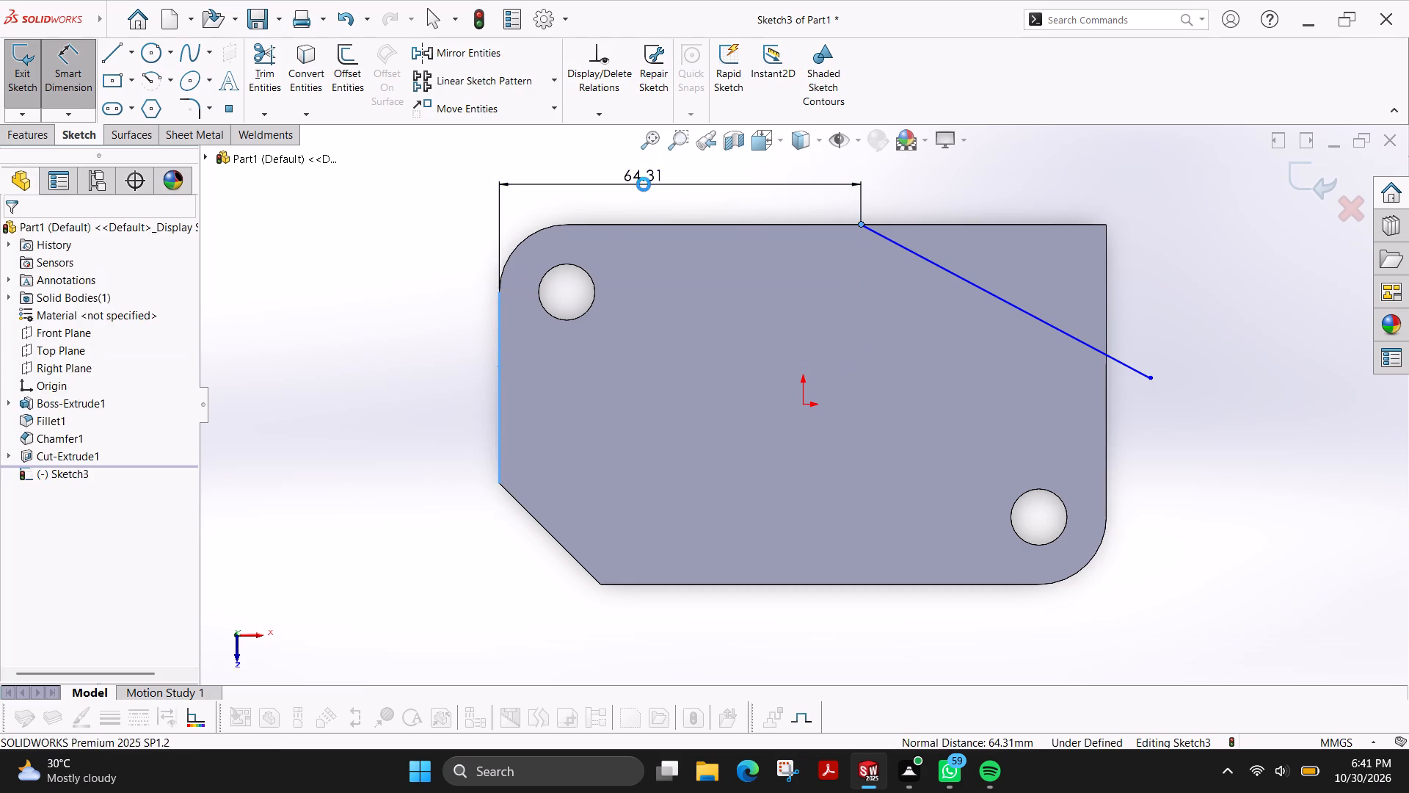
text(54)
key(Return)
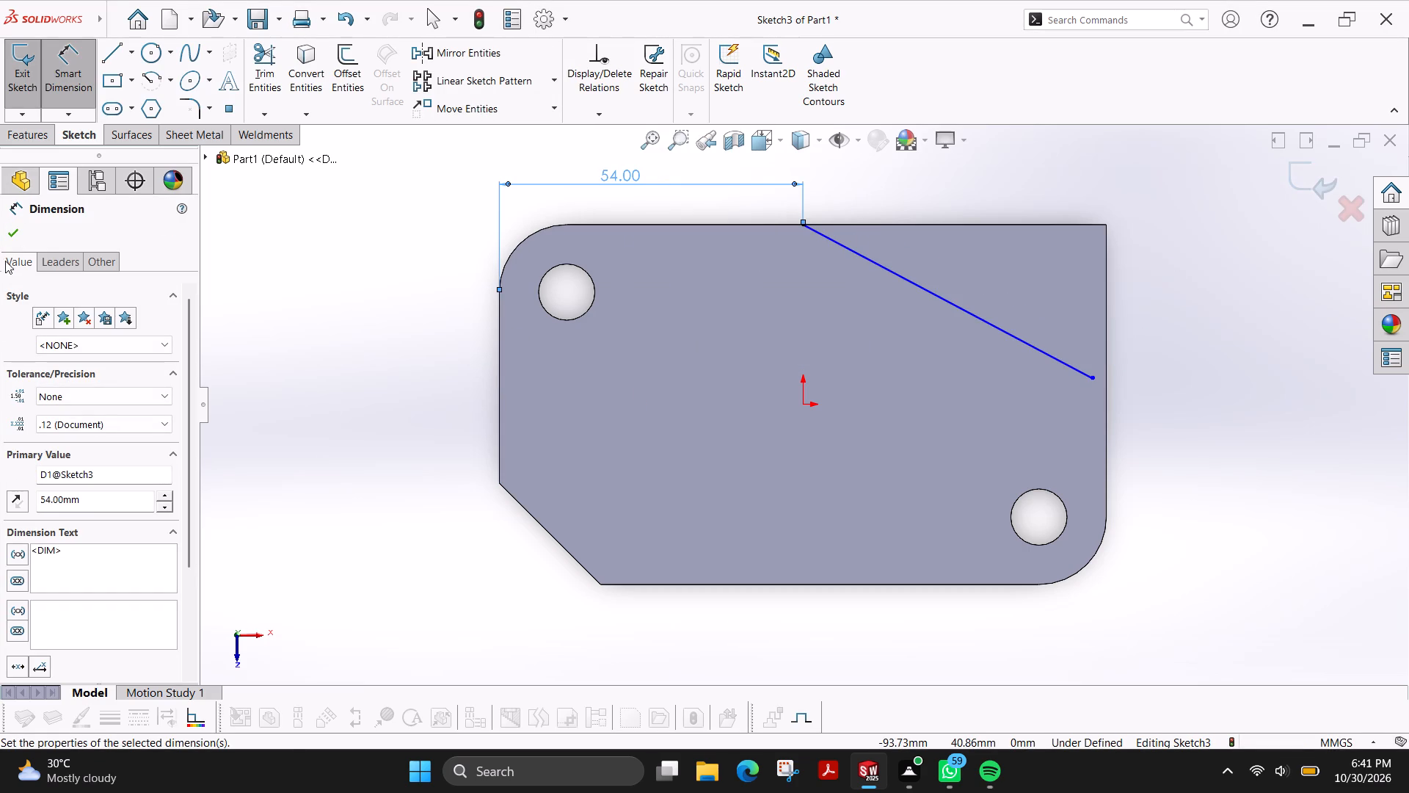
click(11, 231)
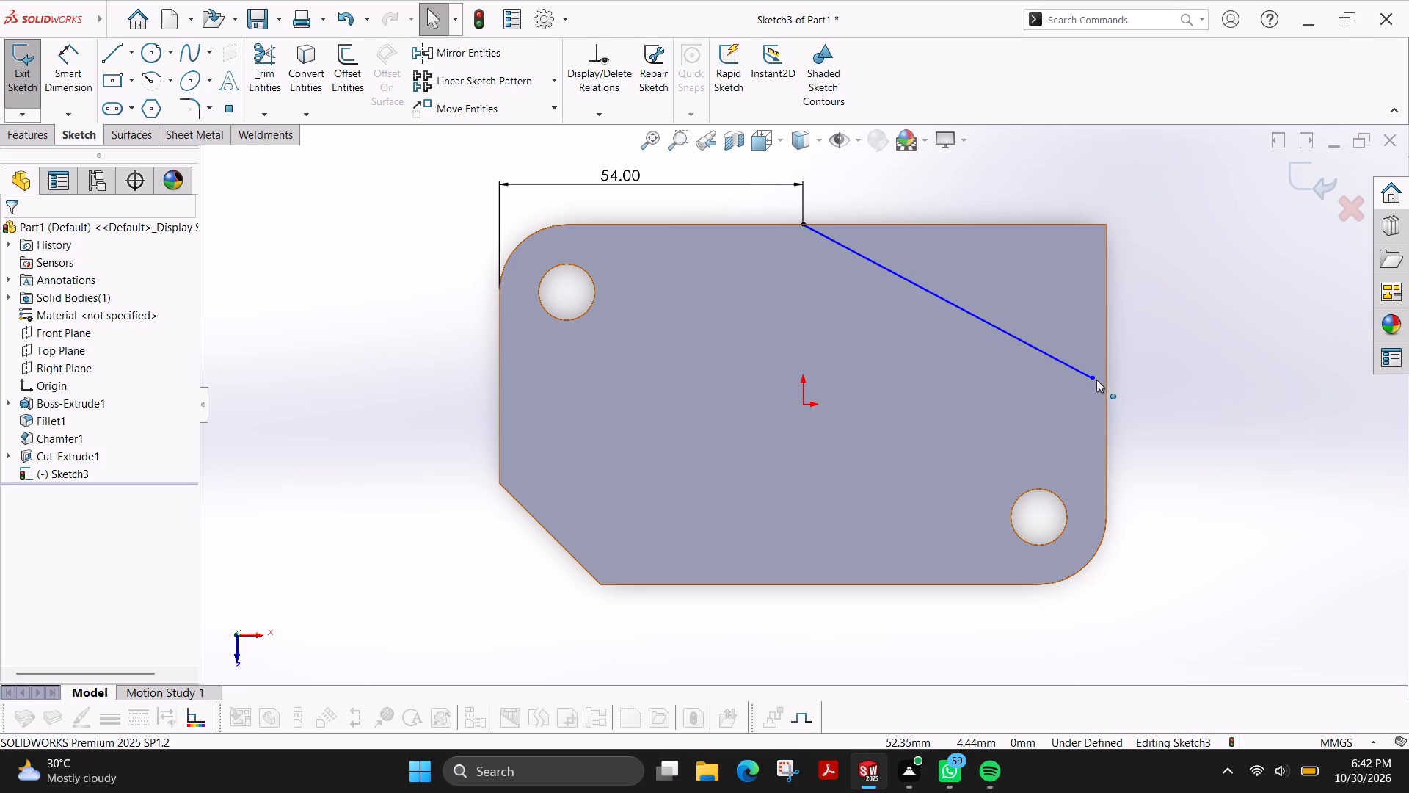
Extend the sloped line's free end past the plate's right edge and set its angle to the back edge to 35°.
drag(1094, 380, 1171, 424)
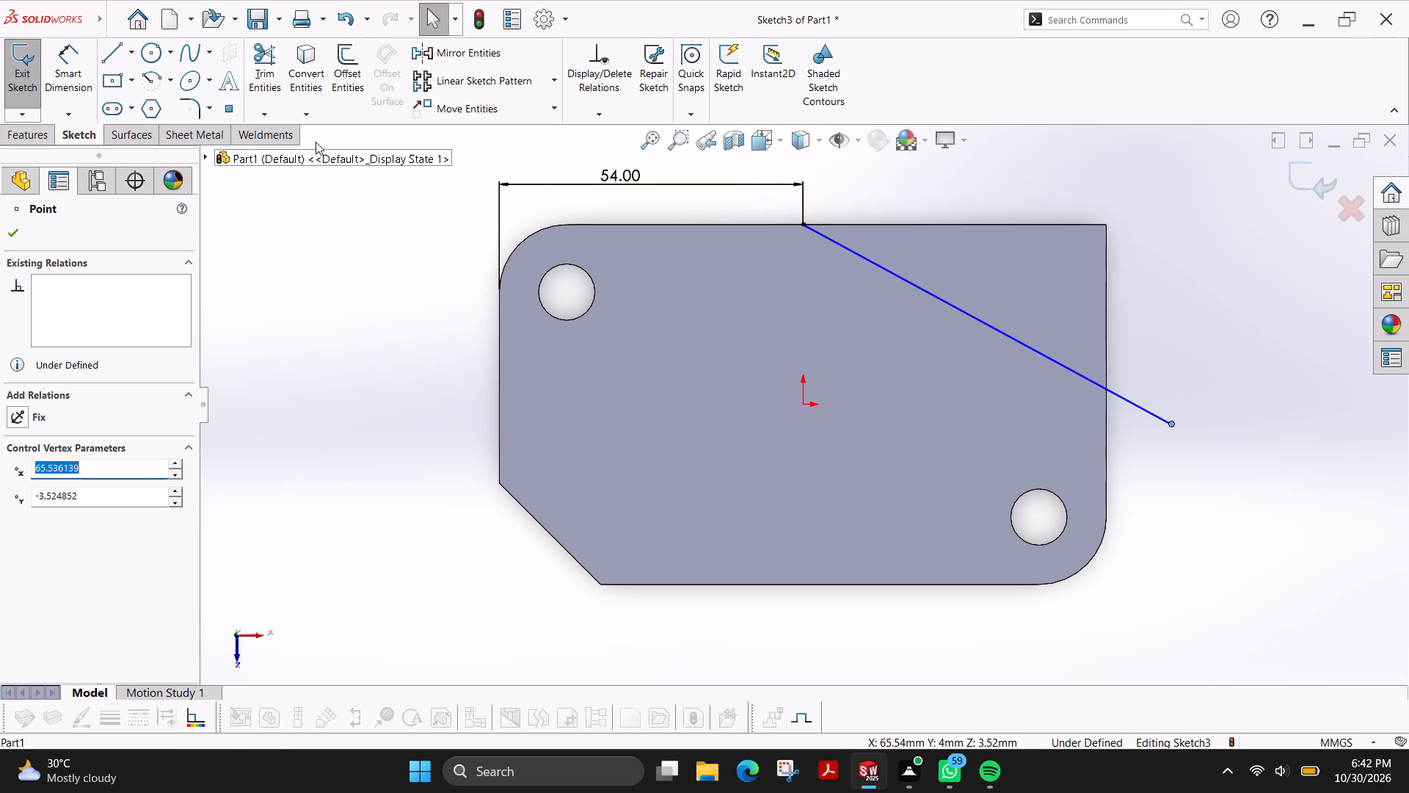
click(71, 84)
click(935, 227)
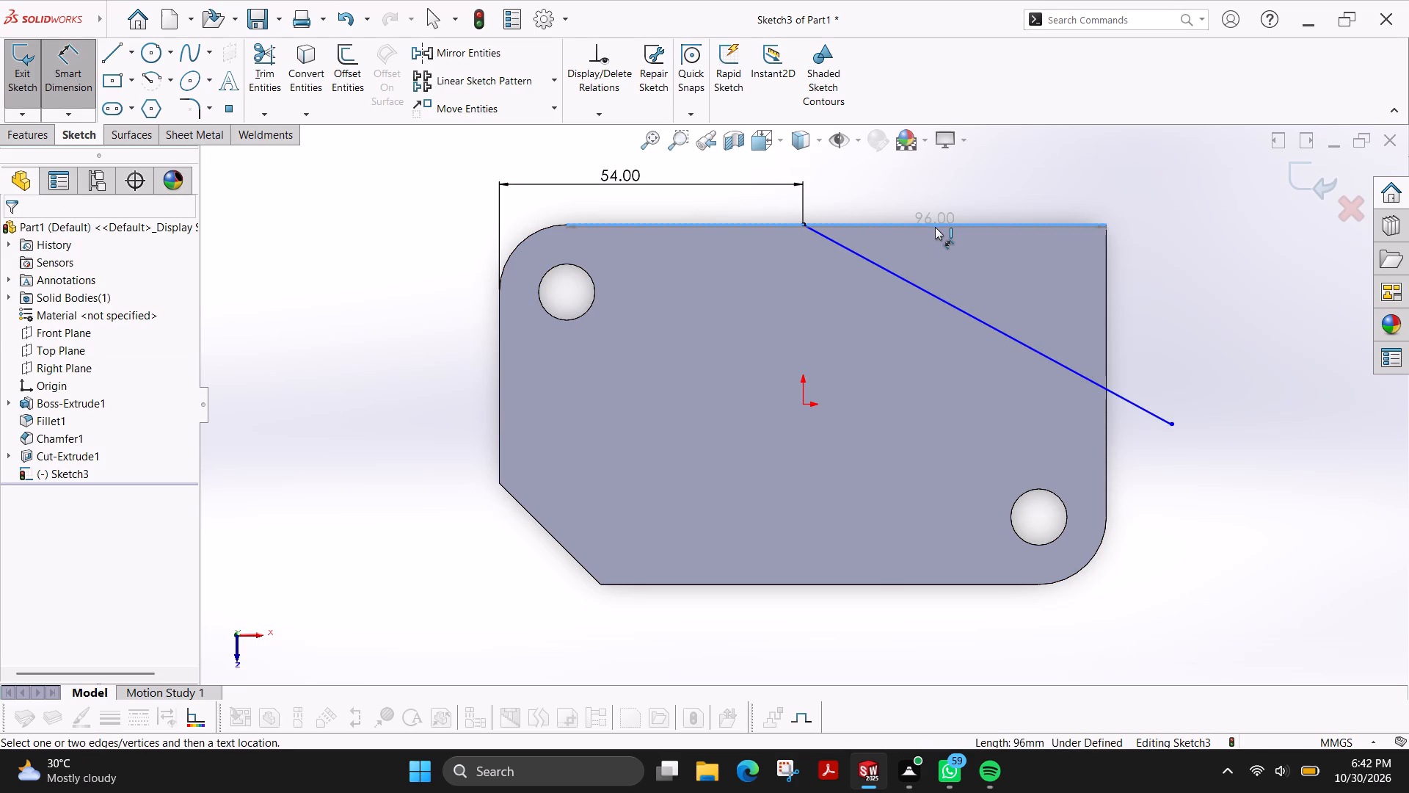
click(1071, 372)
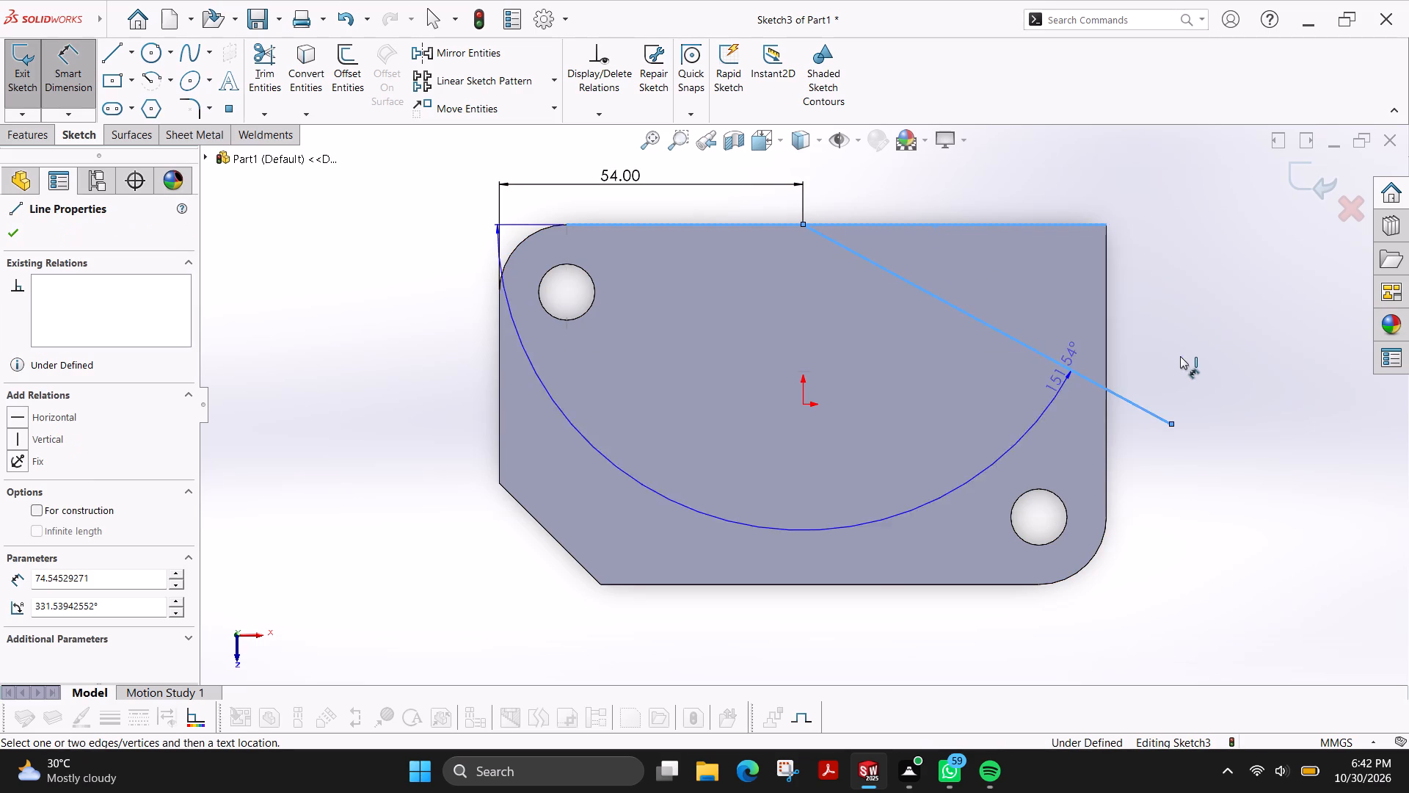
click(1157, 341)
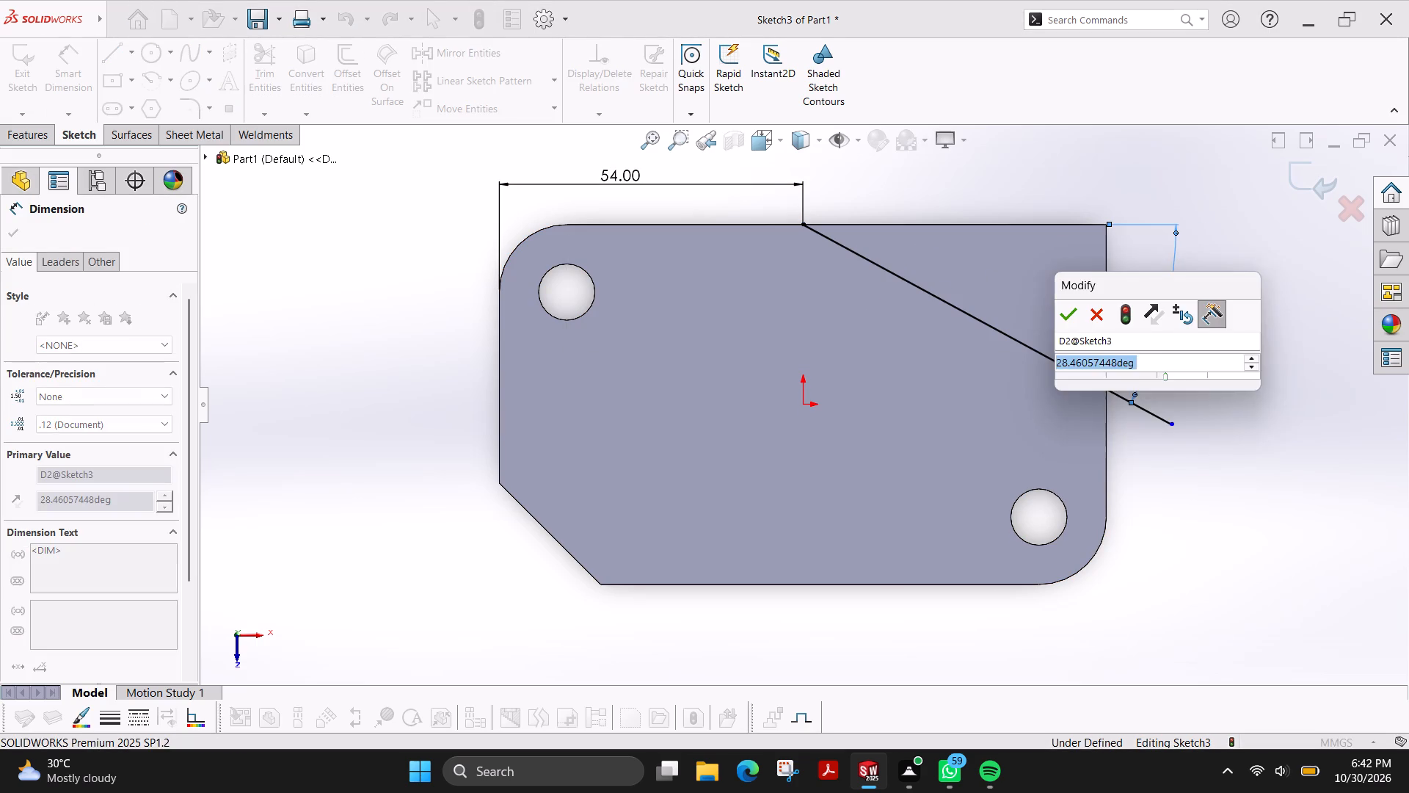
text(35)
key(Return)
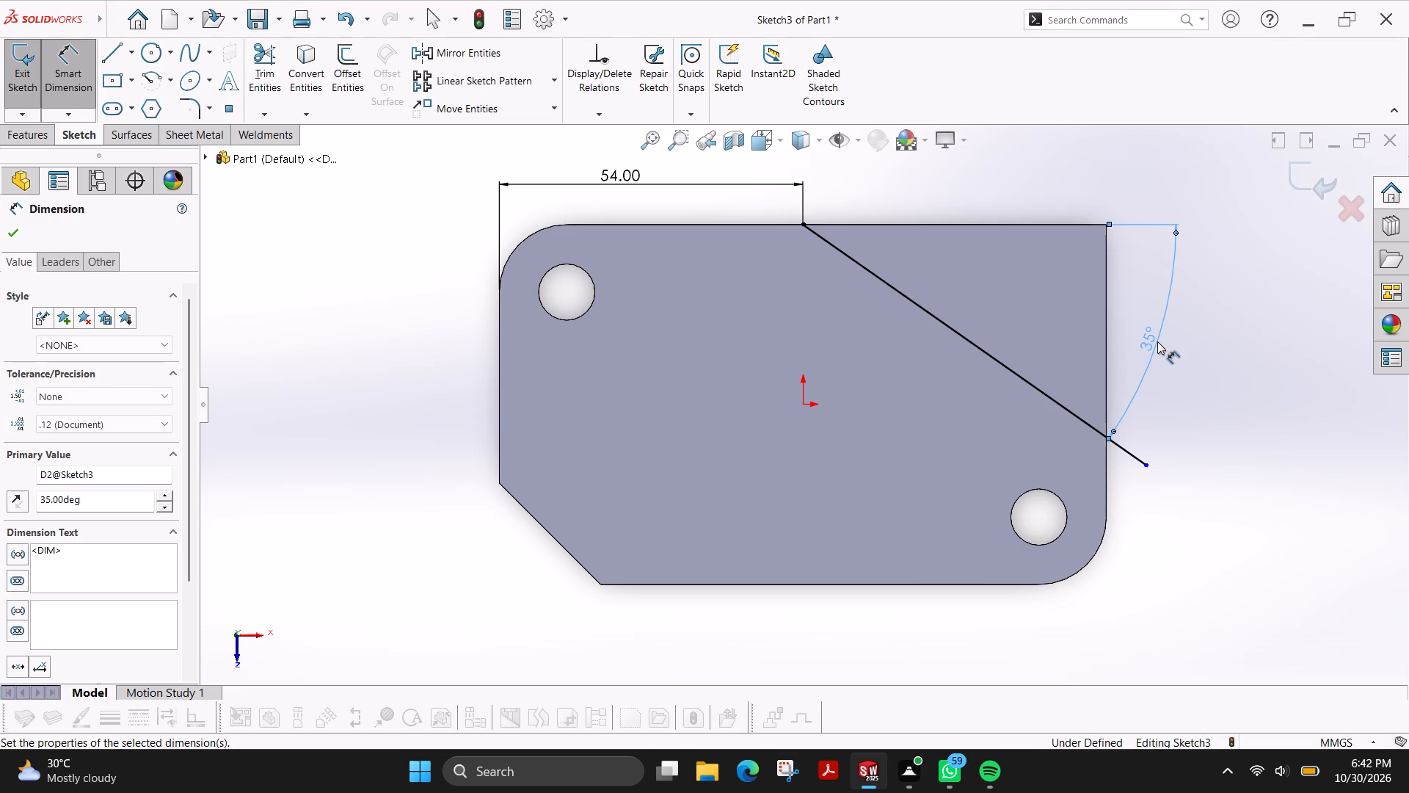
click(15, 242)
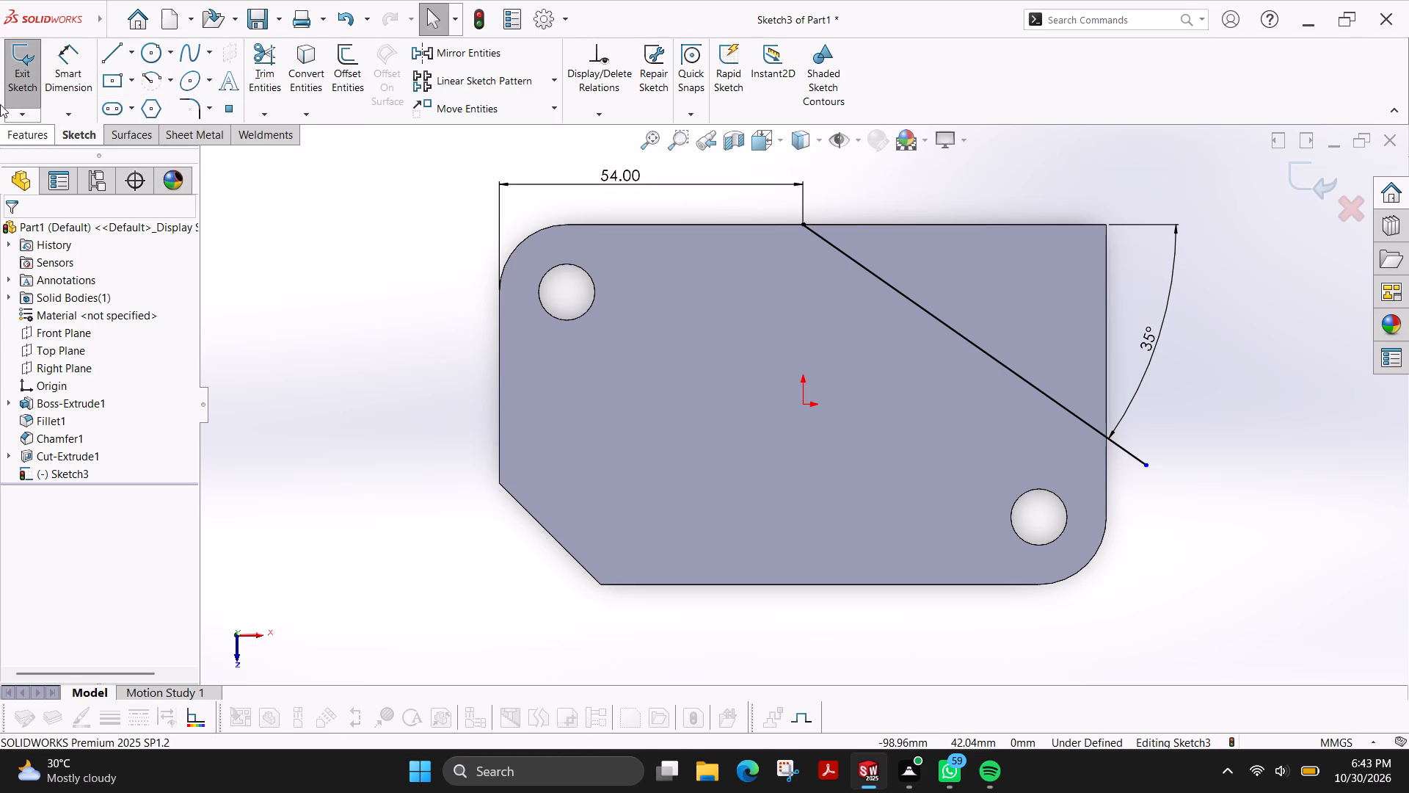
Close the corner triangle with a horizontal line about 58 mm long along the back edge and a closing line about 43 mm long.
click(109, 51)
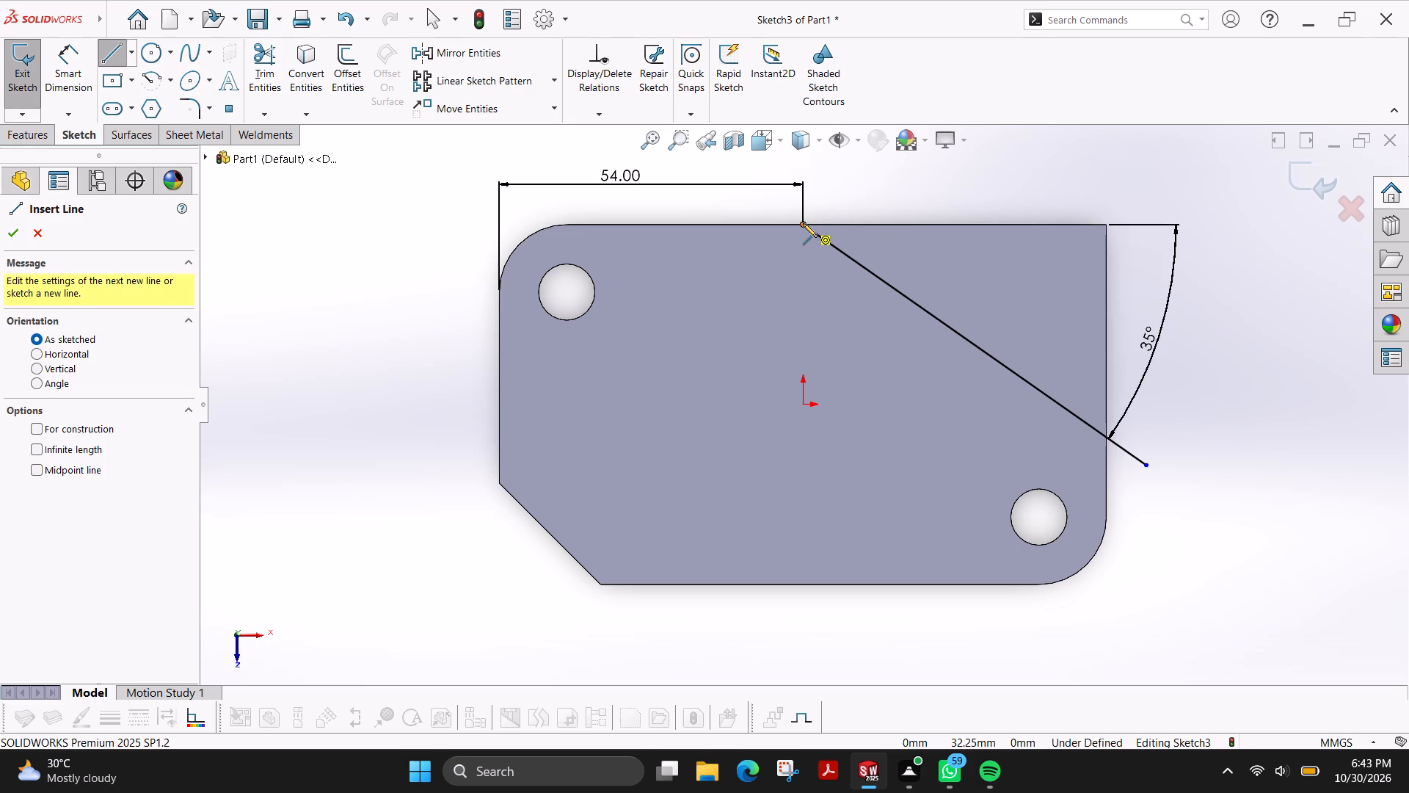
click(803, 223)
click(1132, 225)
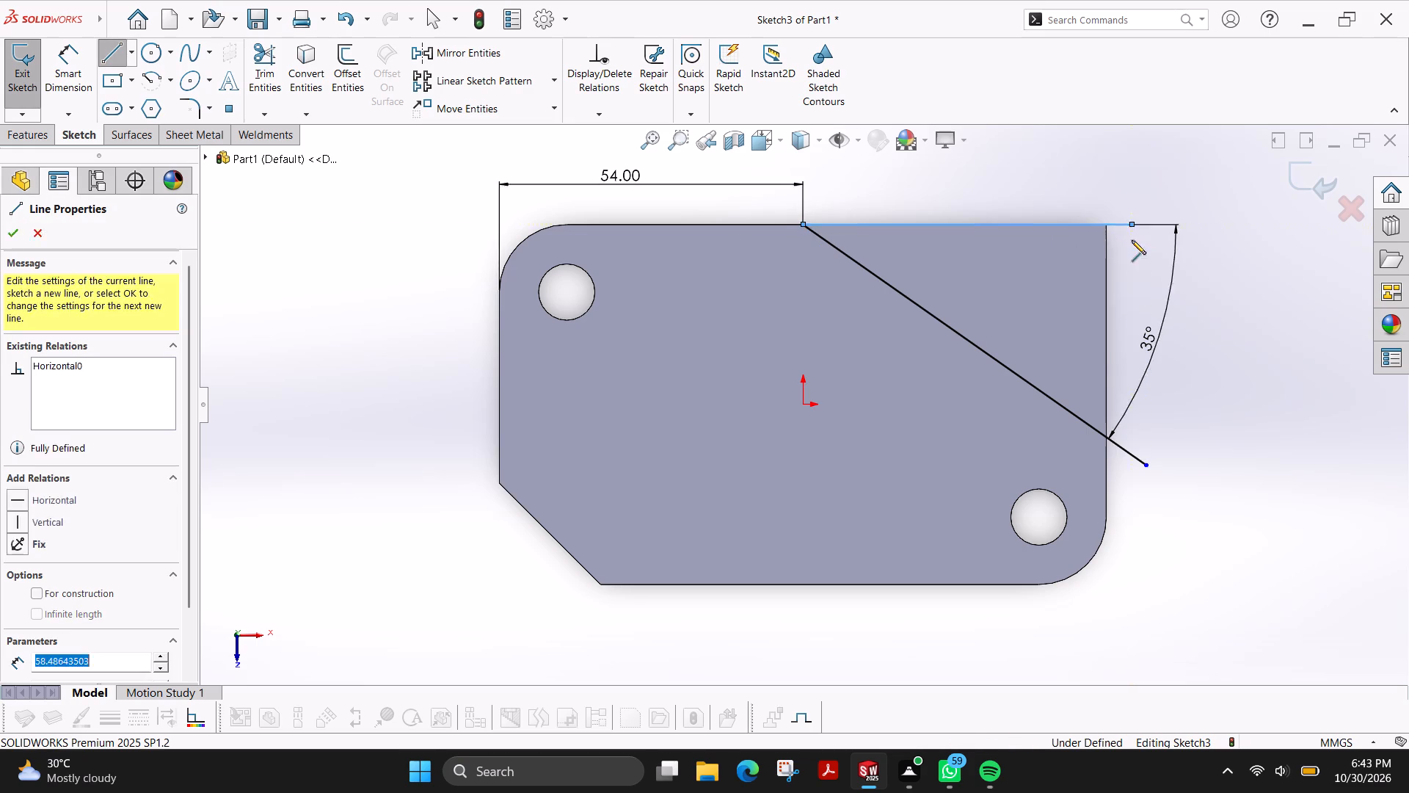
click(1147, 463)
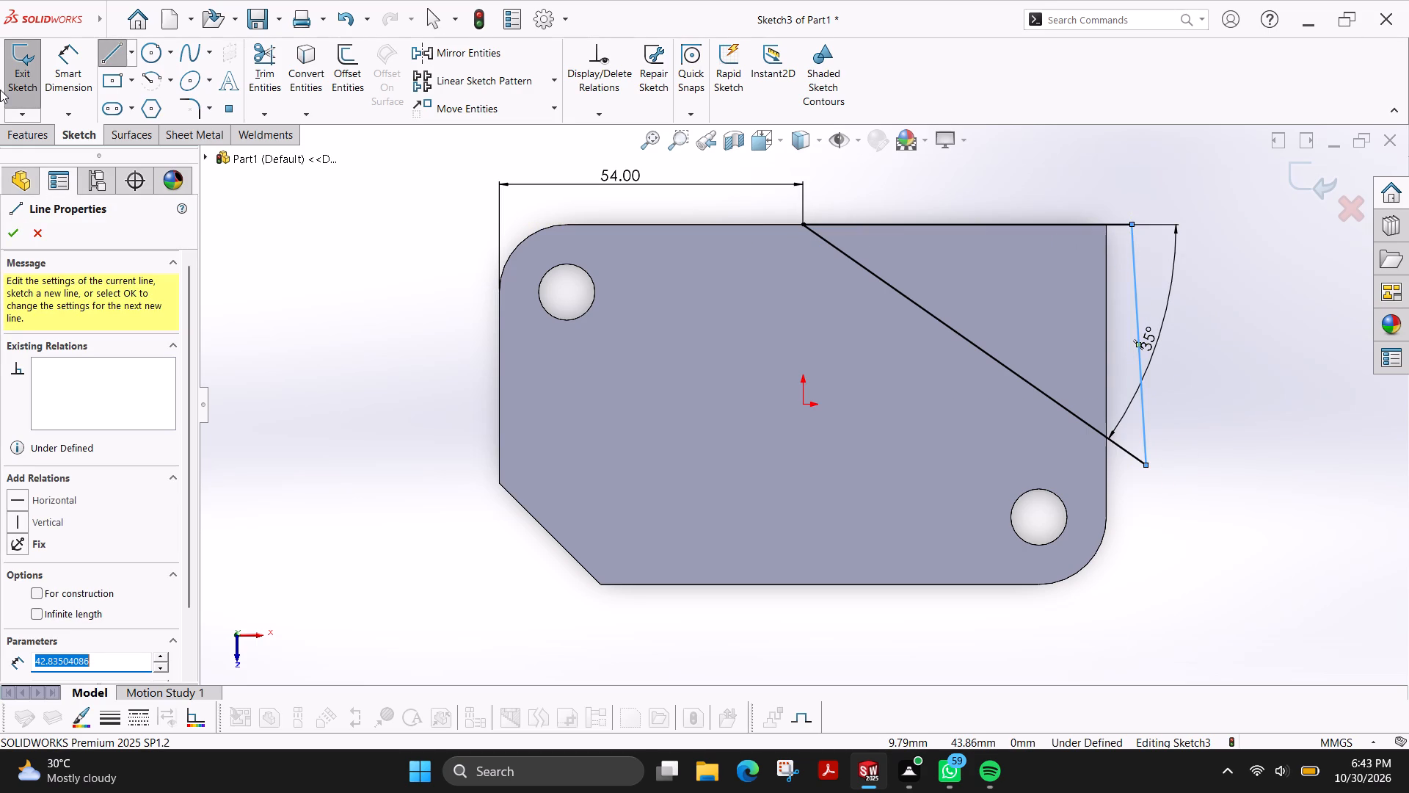
Cut-extrude the triangular profile through the plate's corner as a blind cut with a depth of 14 mm.
click(50, 134)
click(277, 64)
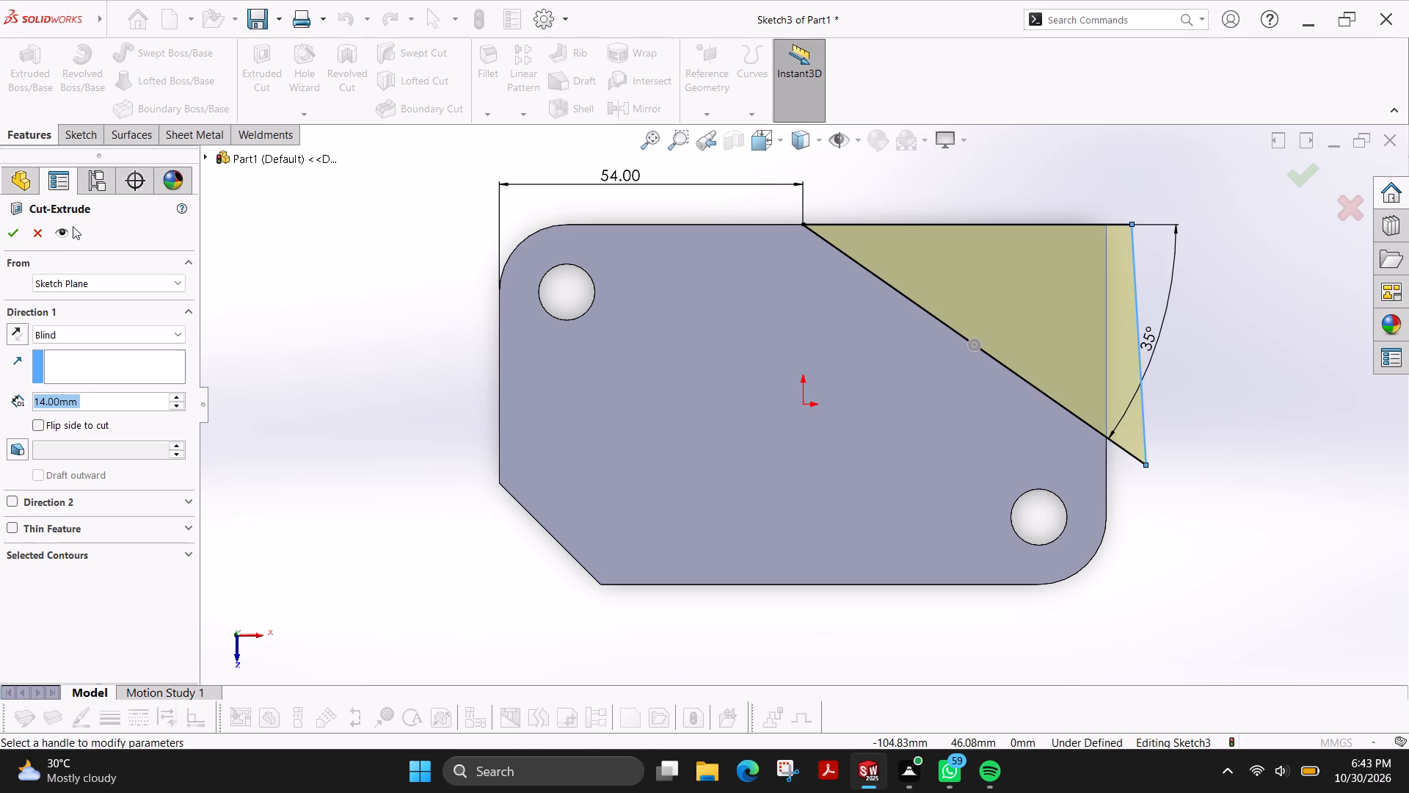
click(10, 233)
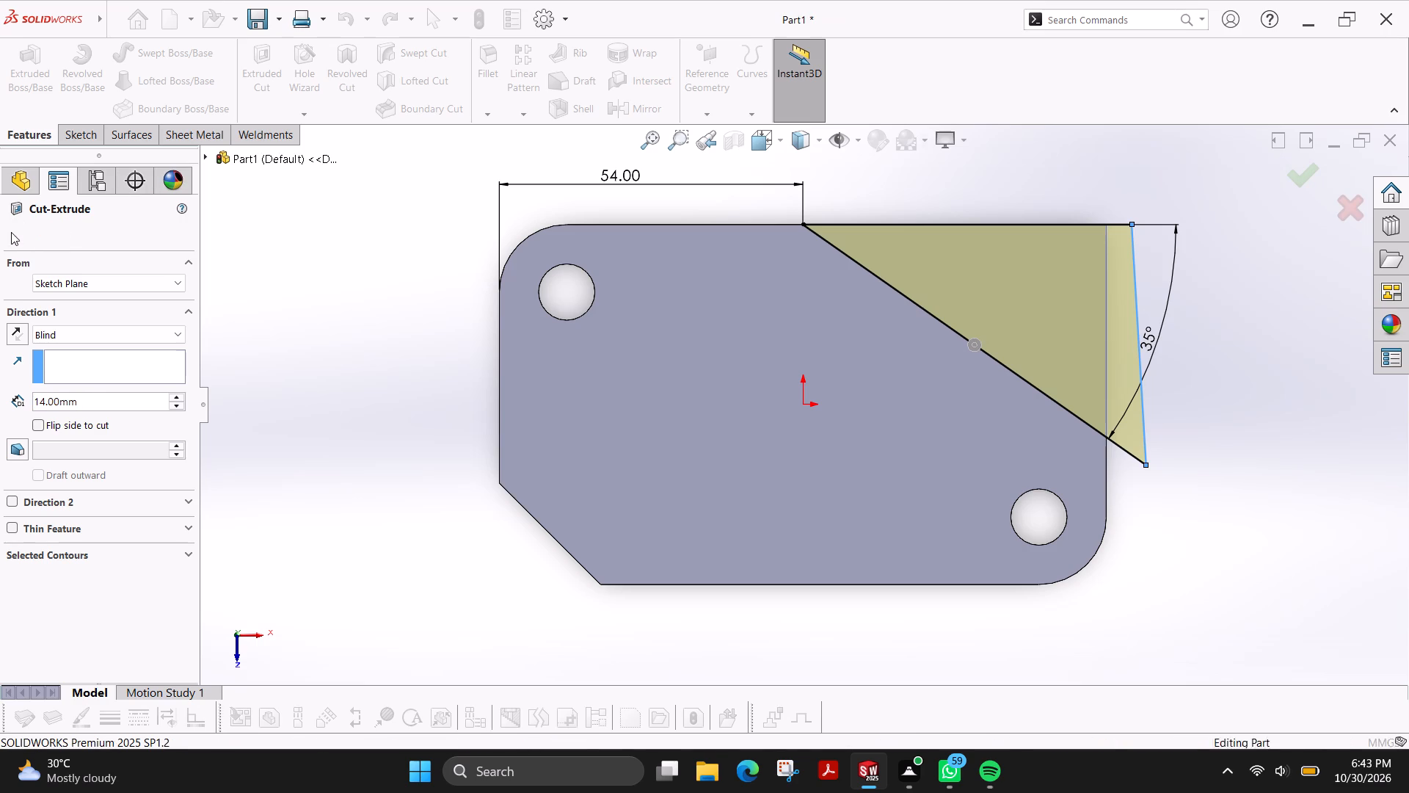
key(Escape)
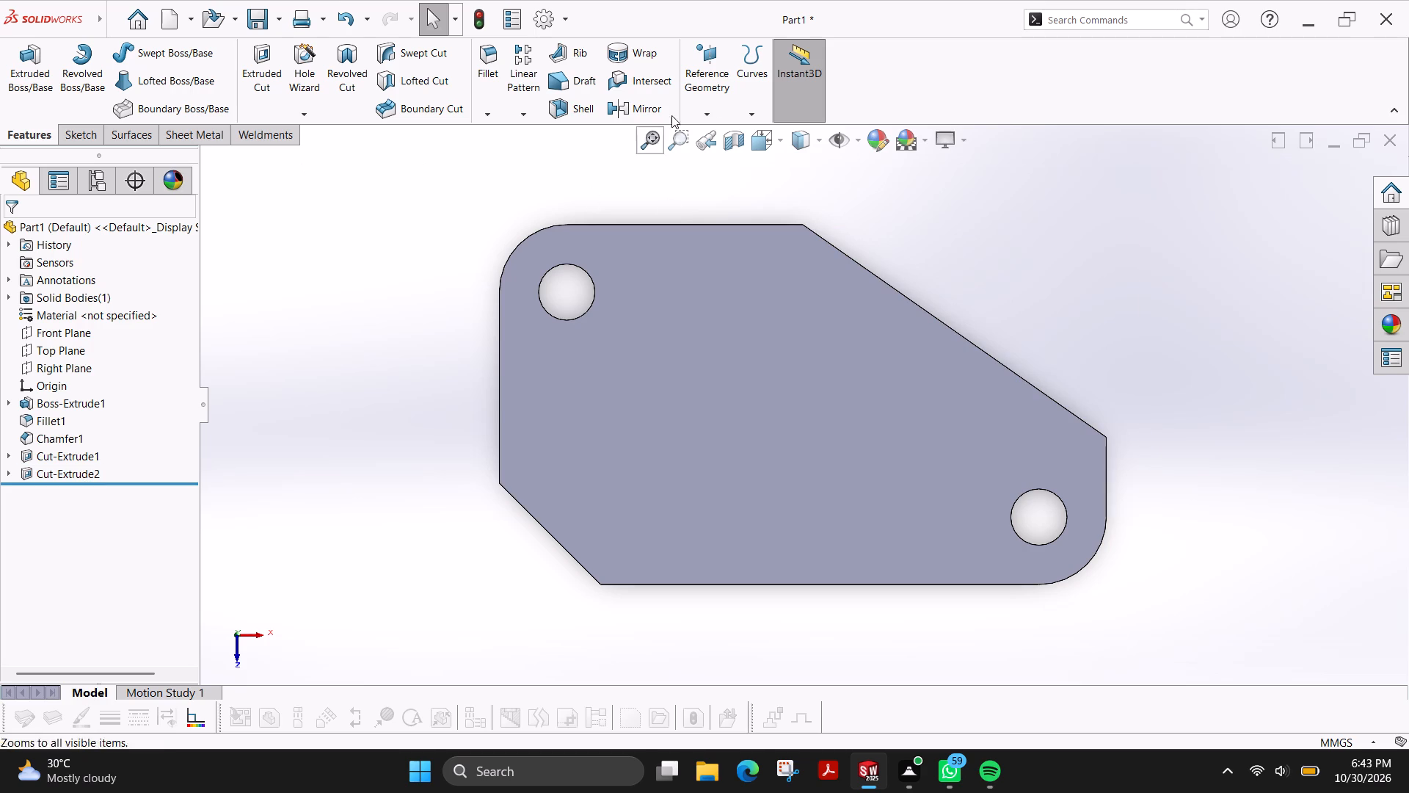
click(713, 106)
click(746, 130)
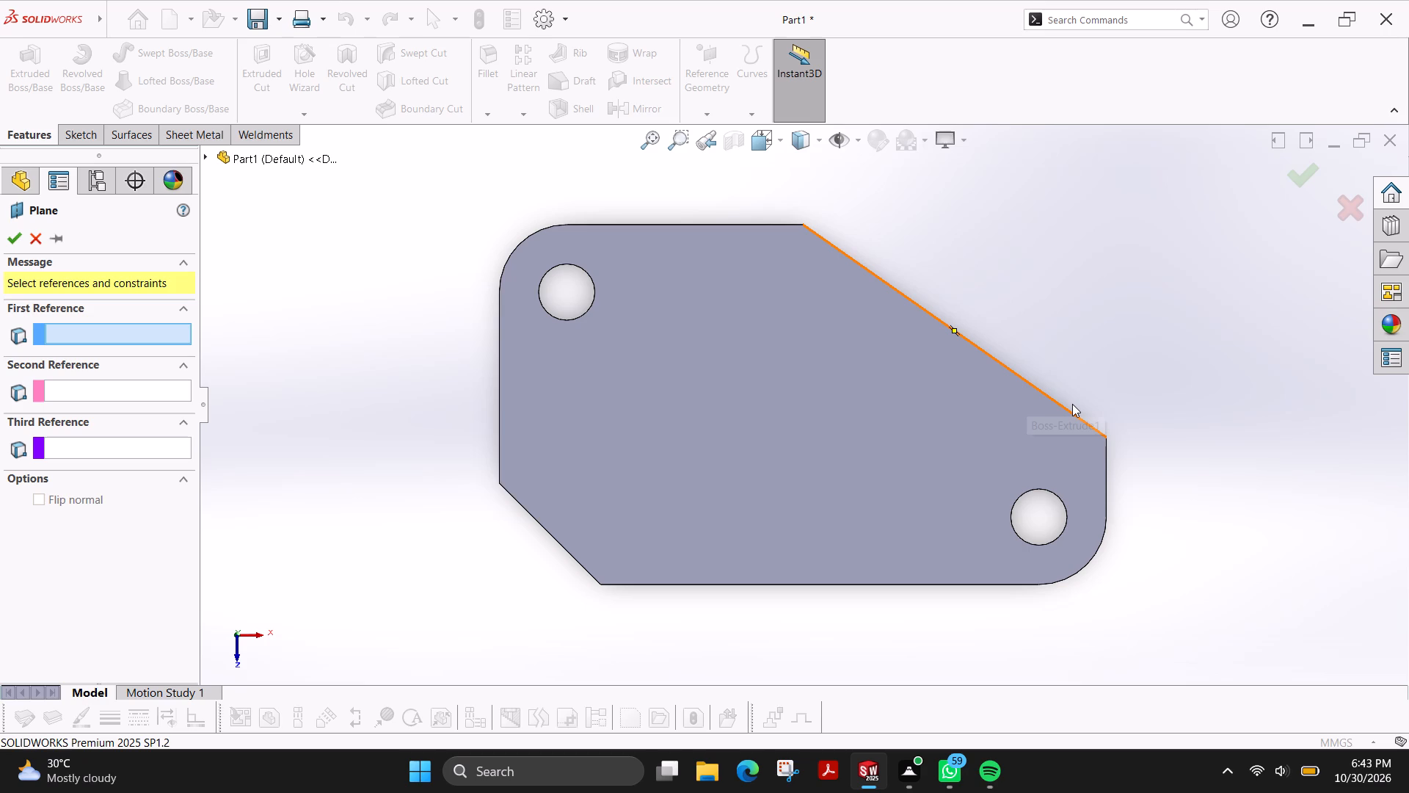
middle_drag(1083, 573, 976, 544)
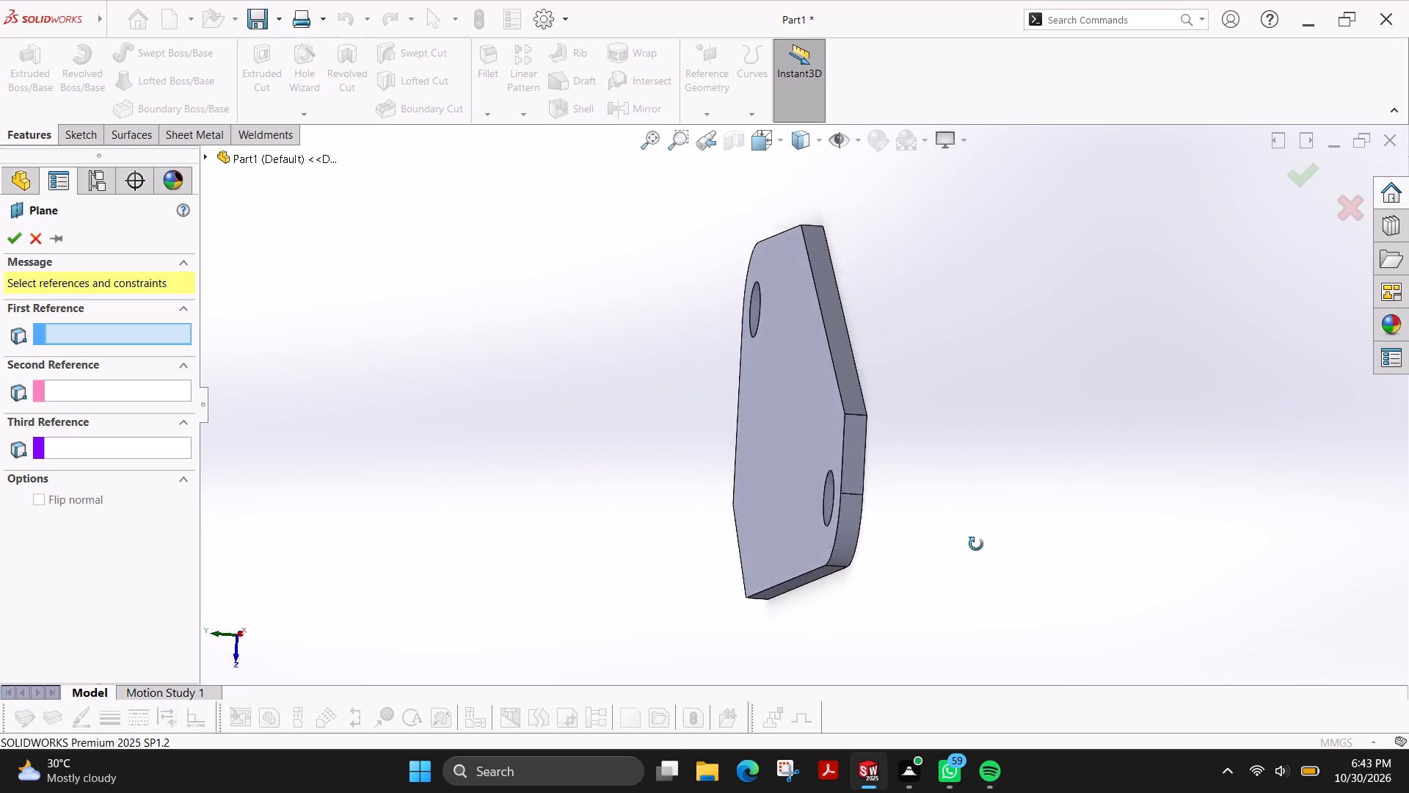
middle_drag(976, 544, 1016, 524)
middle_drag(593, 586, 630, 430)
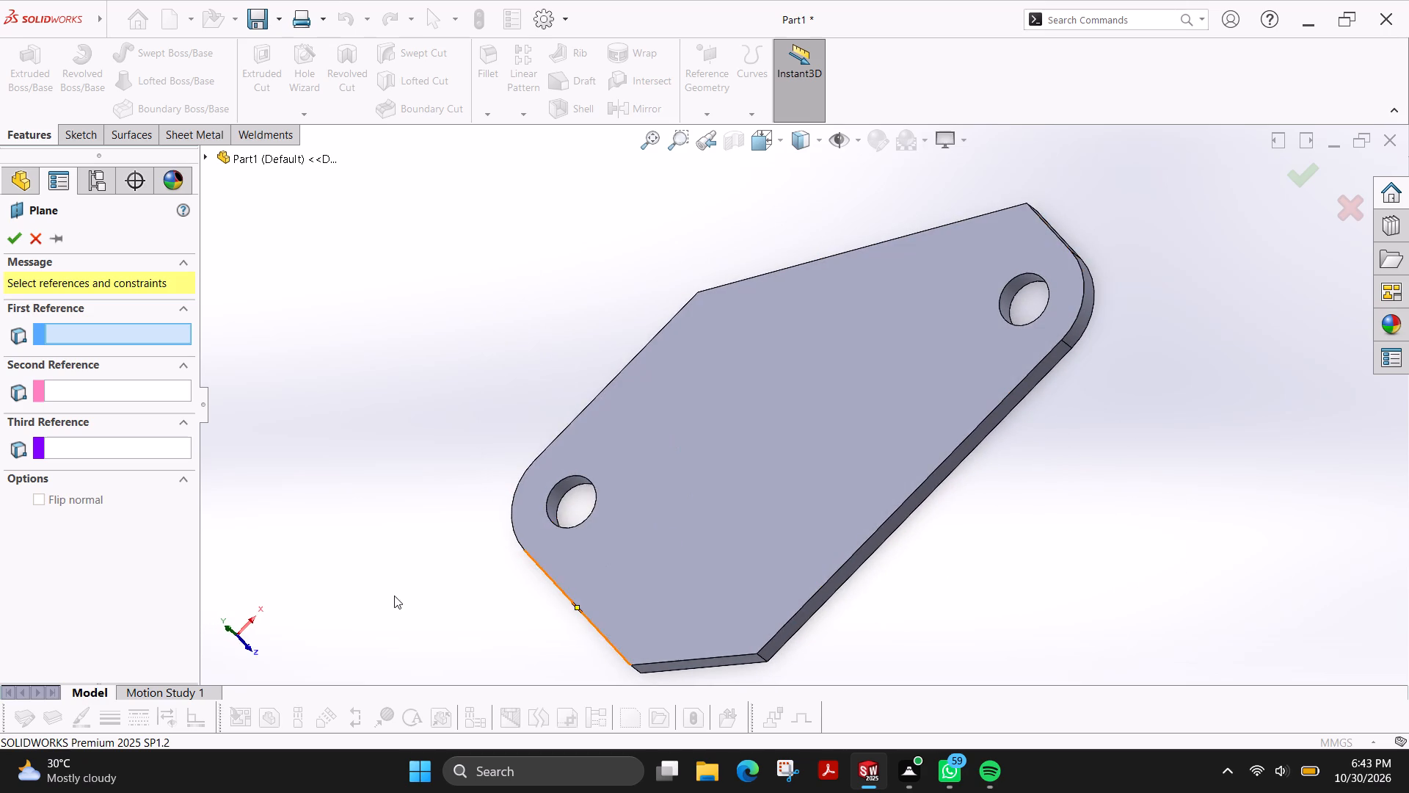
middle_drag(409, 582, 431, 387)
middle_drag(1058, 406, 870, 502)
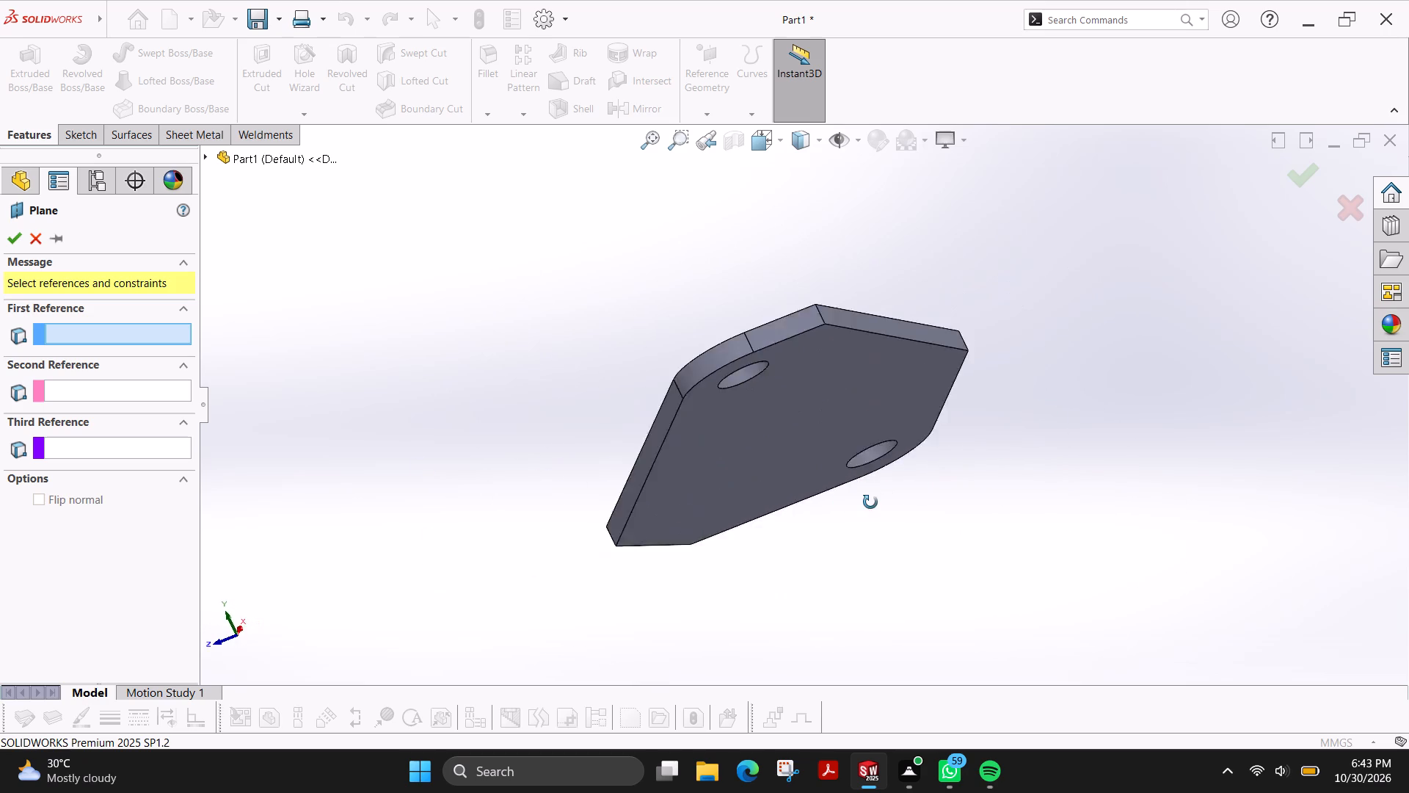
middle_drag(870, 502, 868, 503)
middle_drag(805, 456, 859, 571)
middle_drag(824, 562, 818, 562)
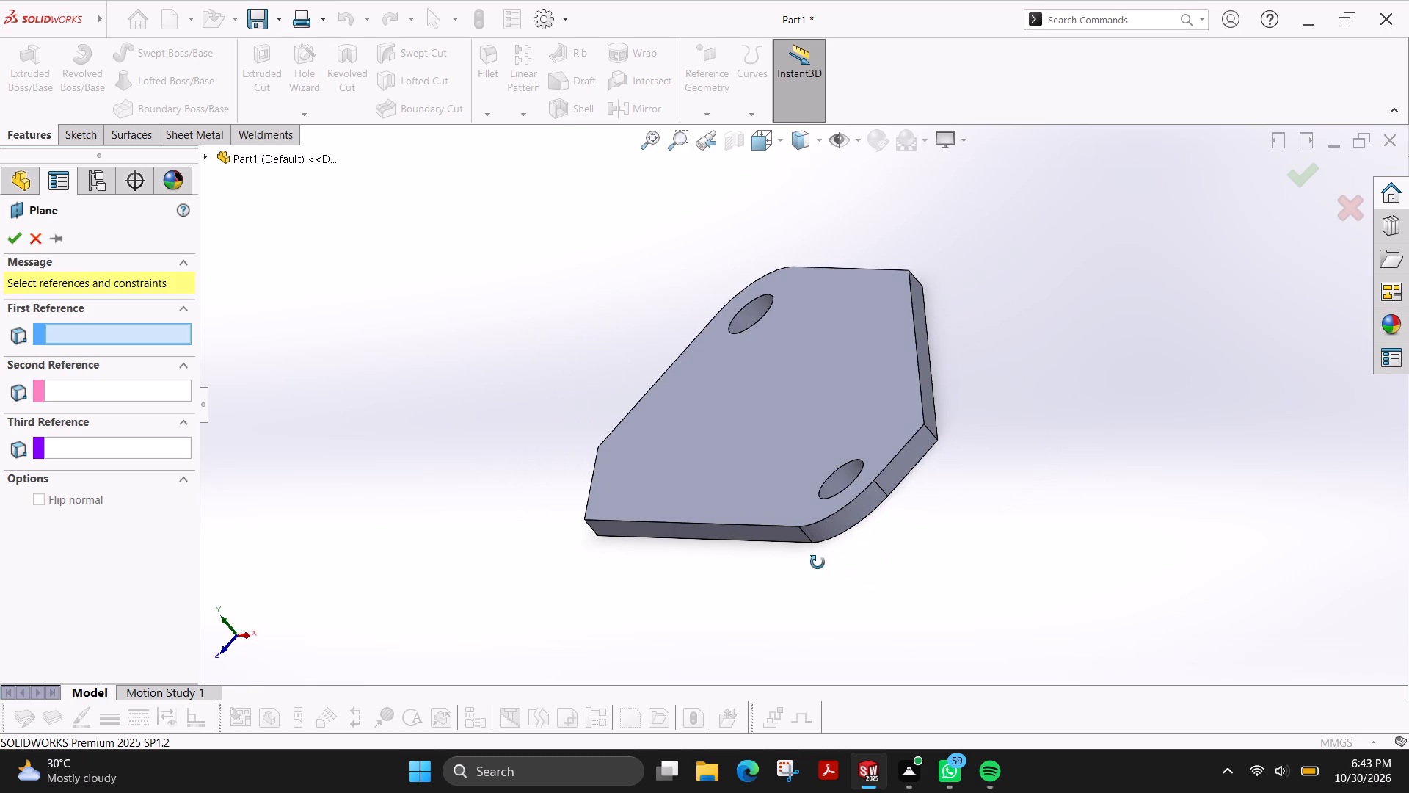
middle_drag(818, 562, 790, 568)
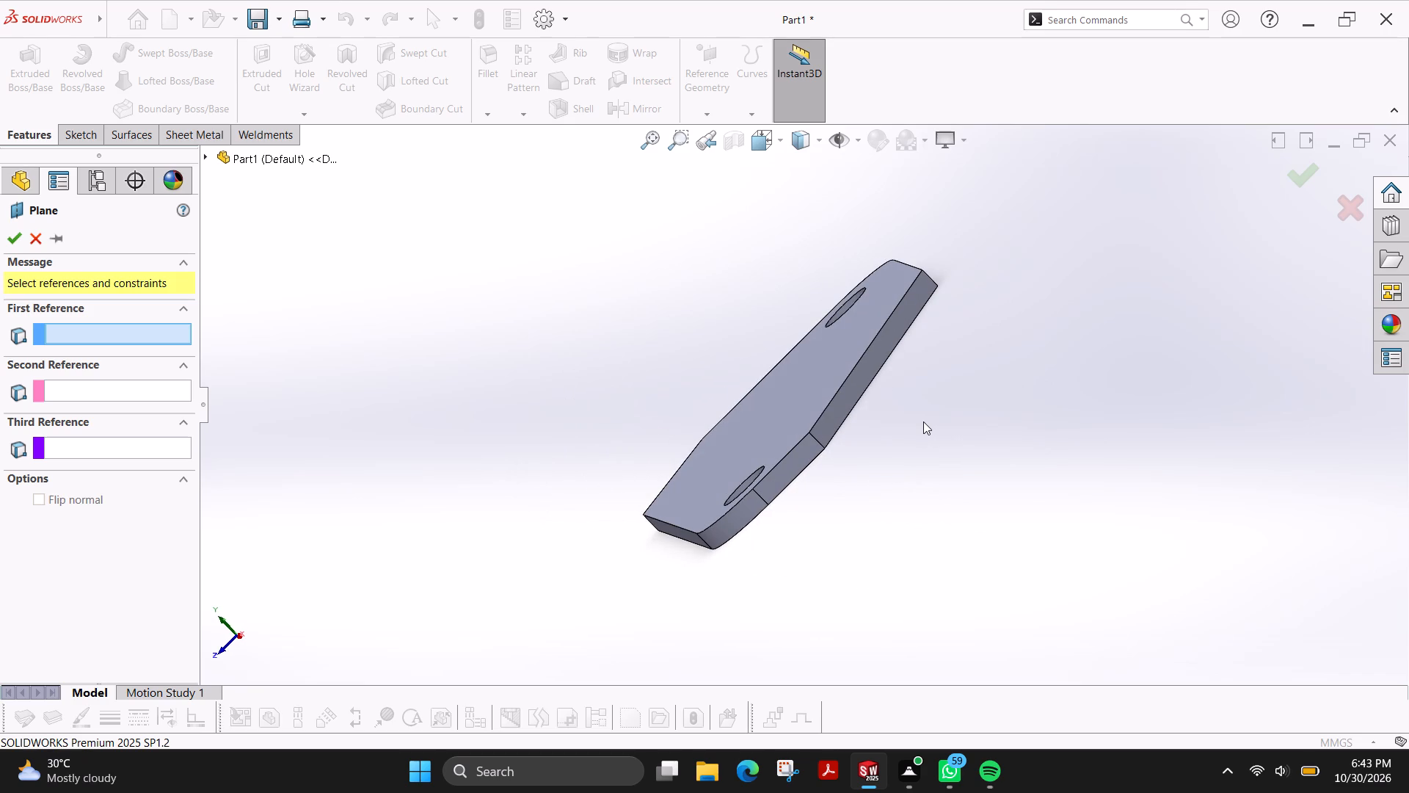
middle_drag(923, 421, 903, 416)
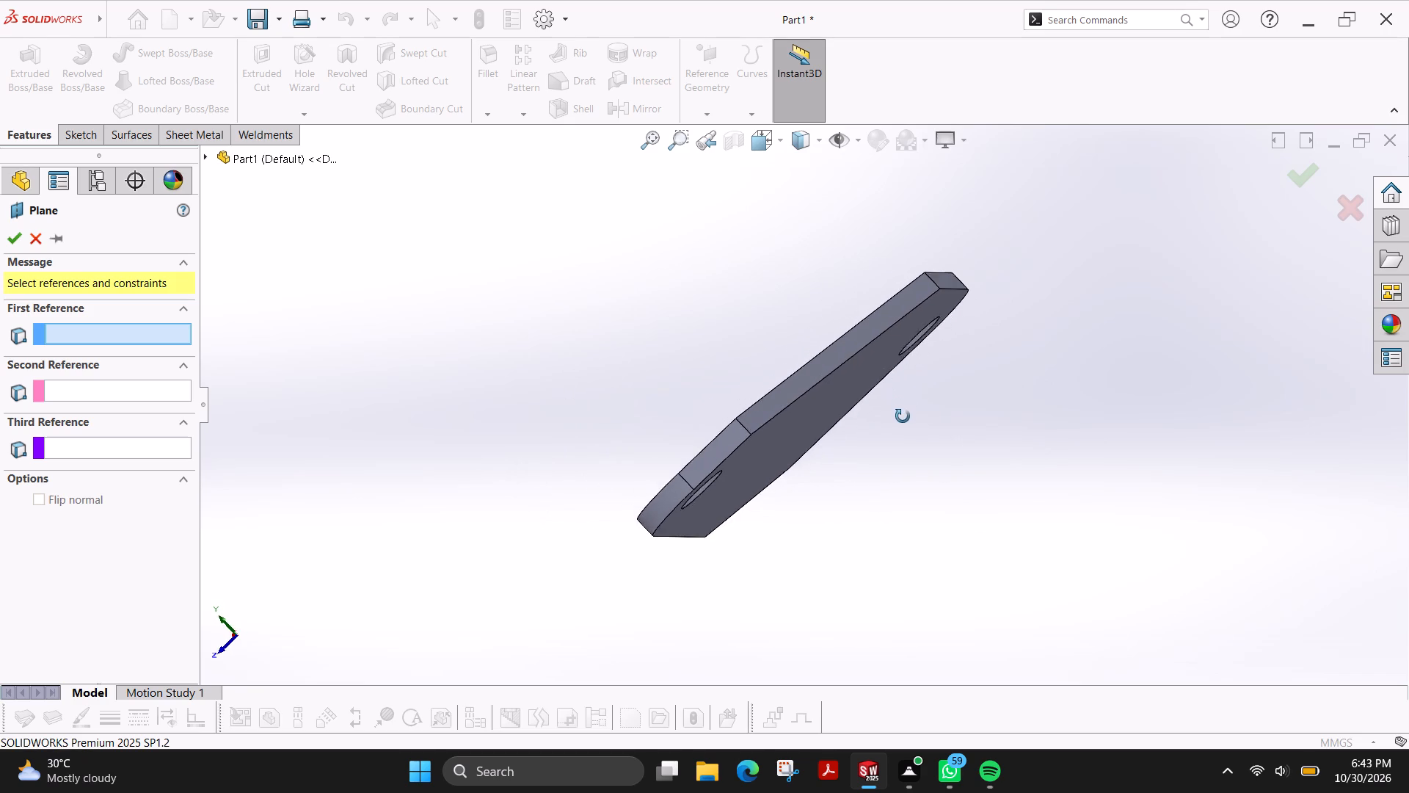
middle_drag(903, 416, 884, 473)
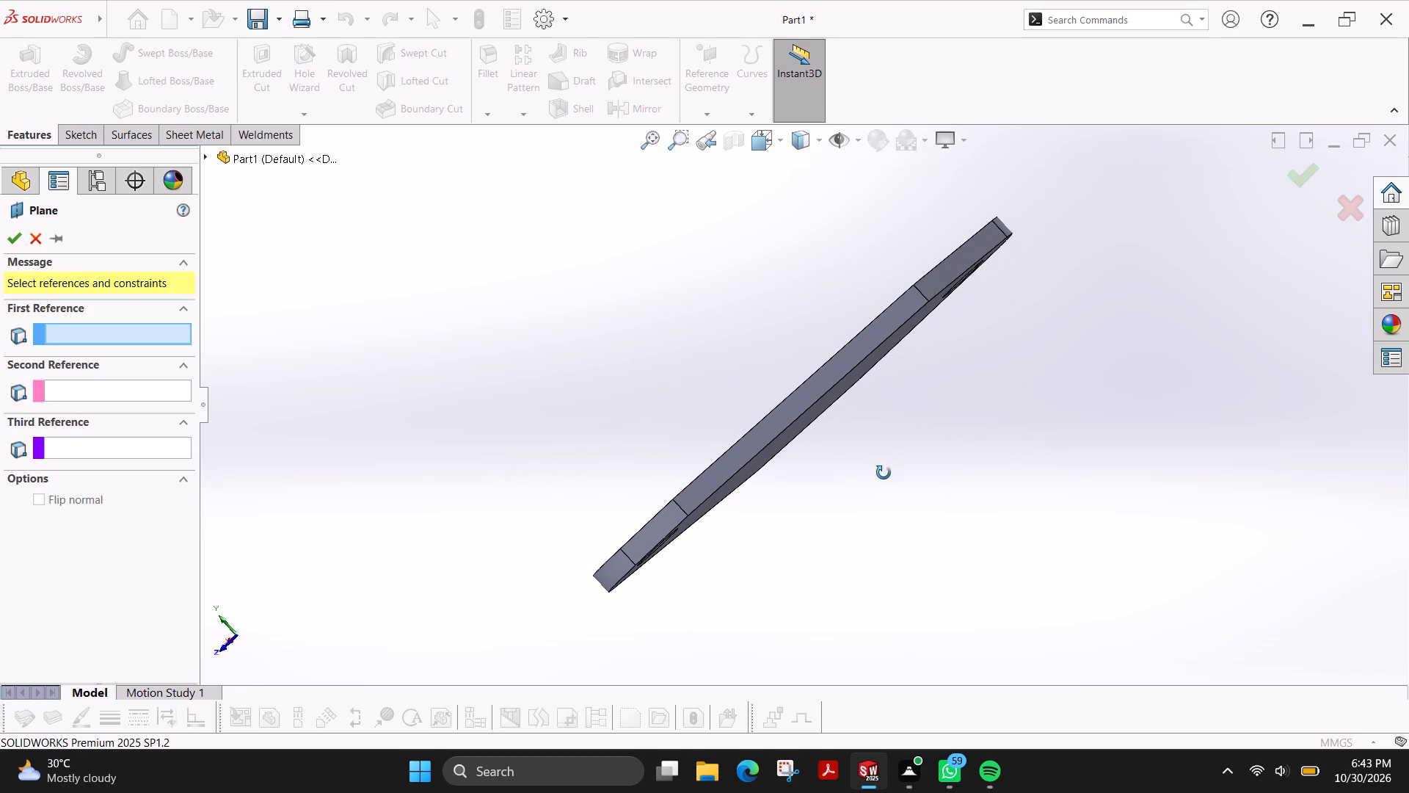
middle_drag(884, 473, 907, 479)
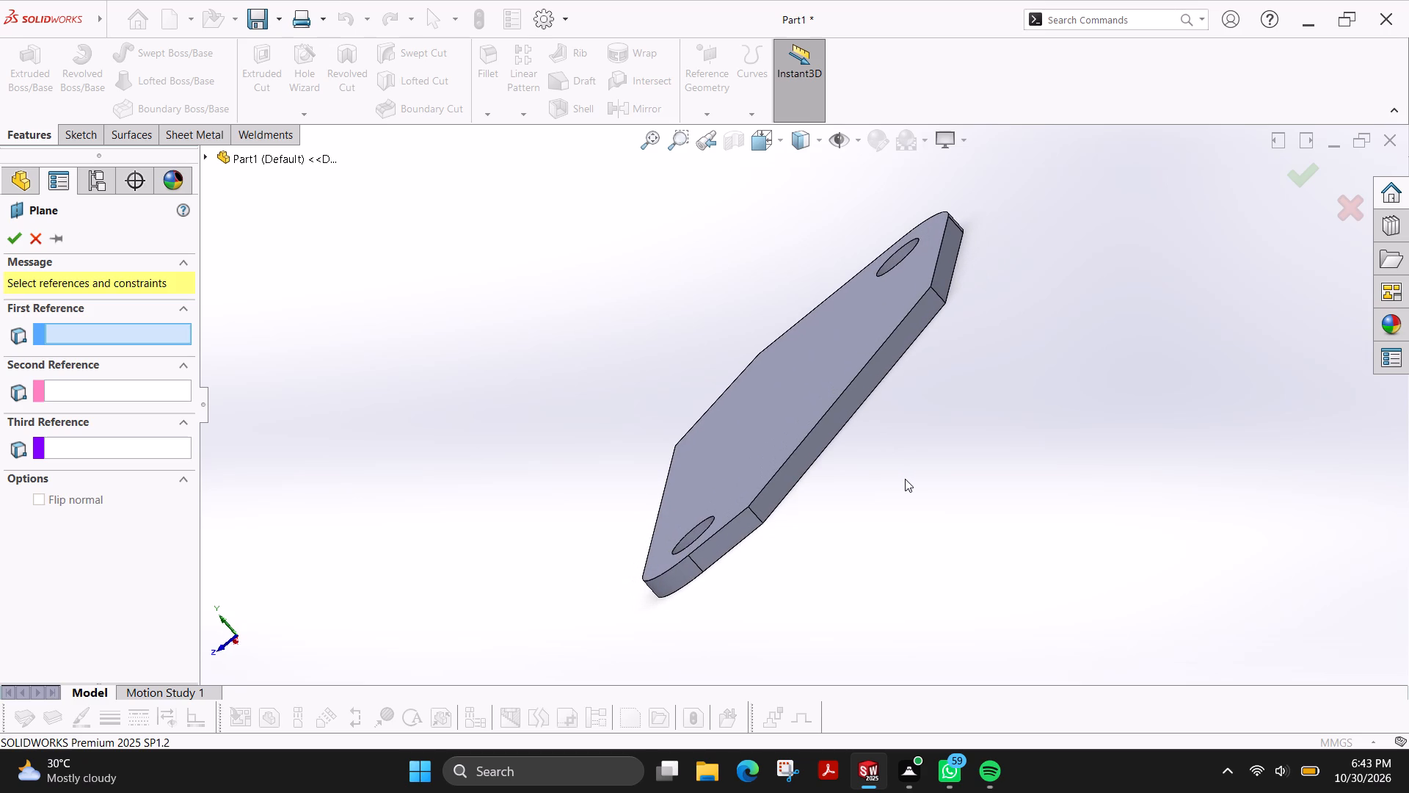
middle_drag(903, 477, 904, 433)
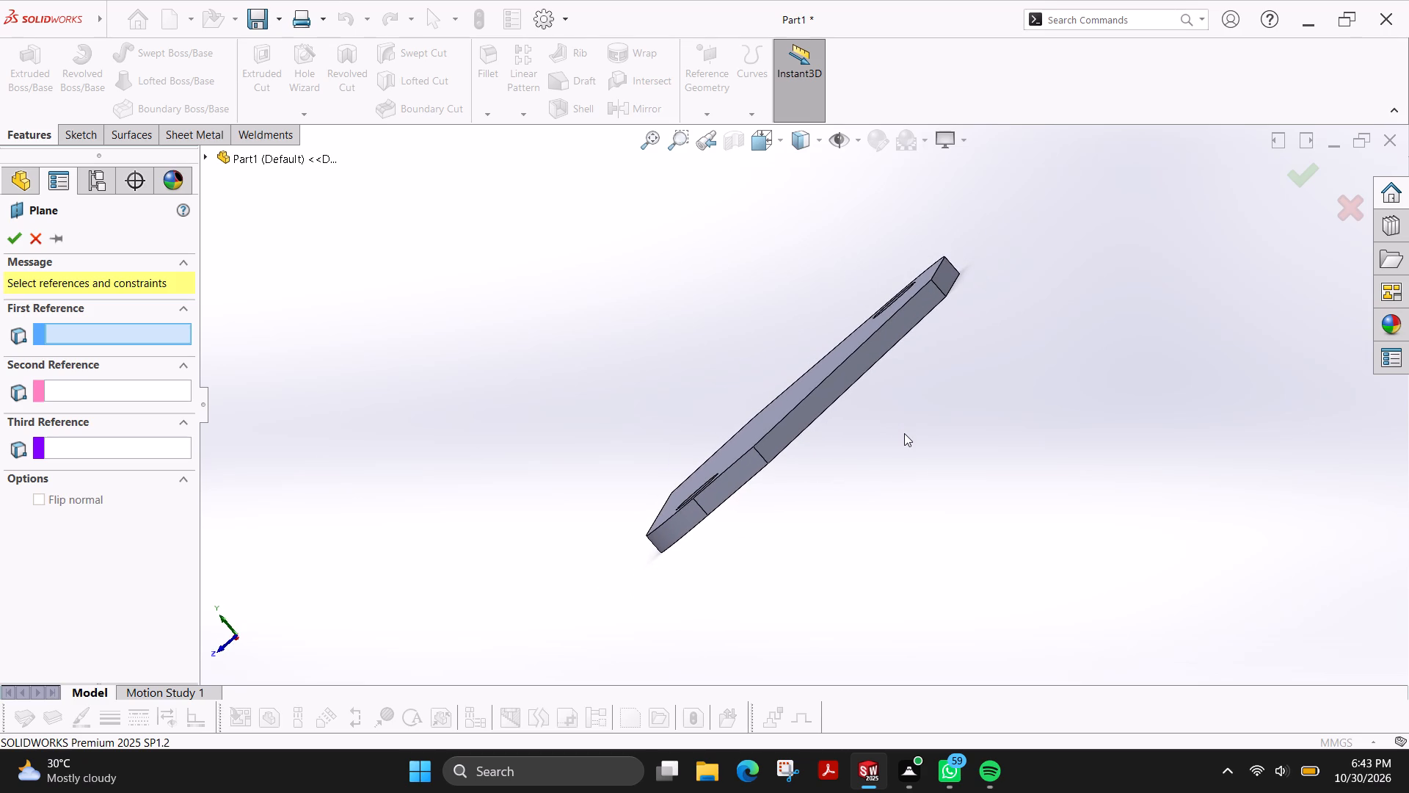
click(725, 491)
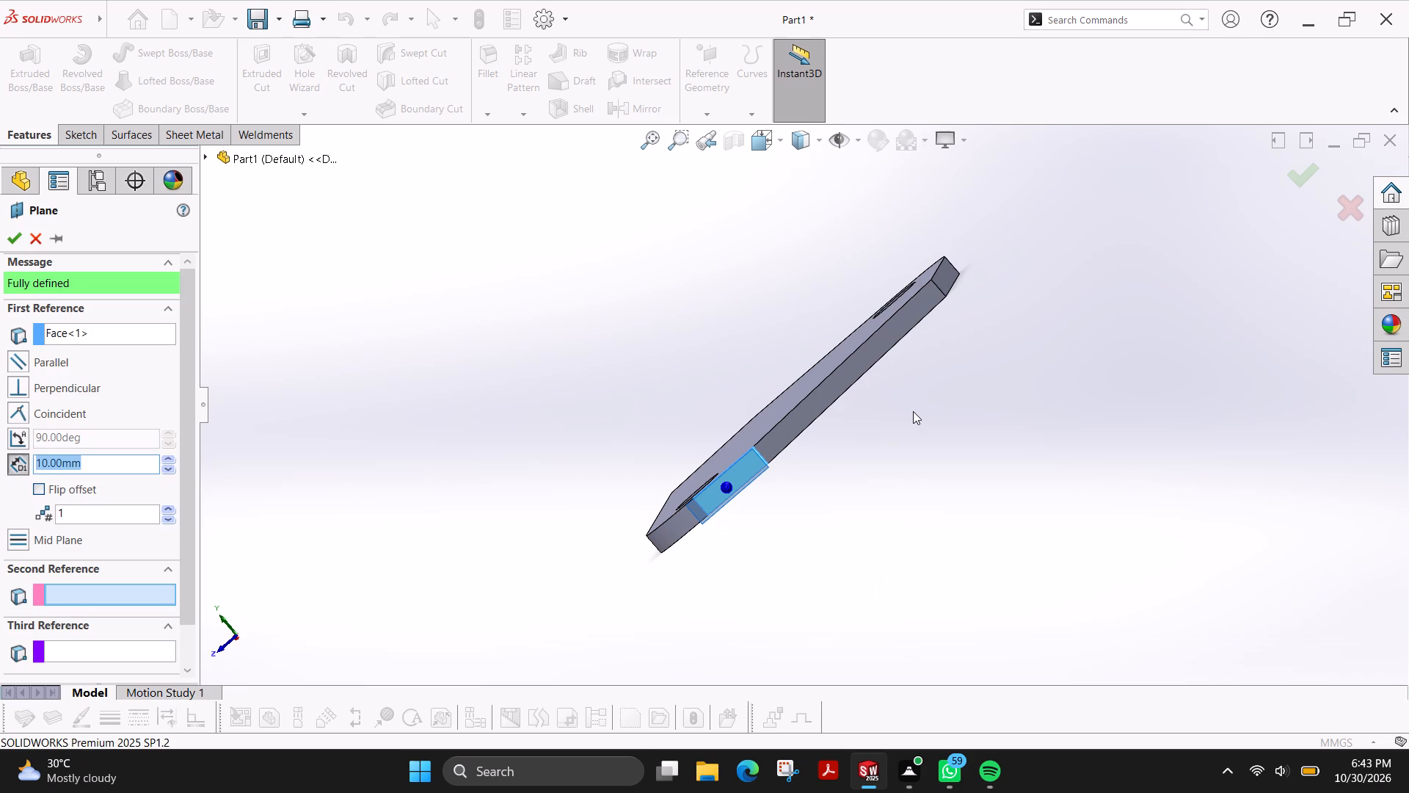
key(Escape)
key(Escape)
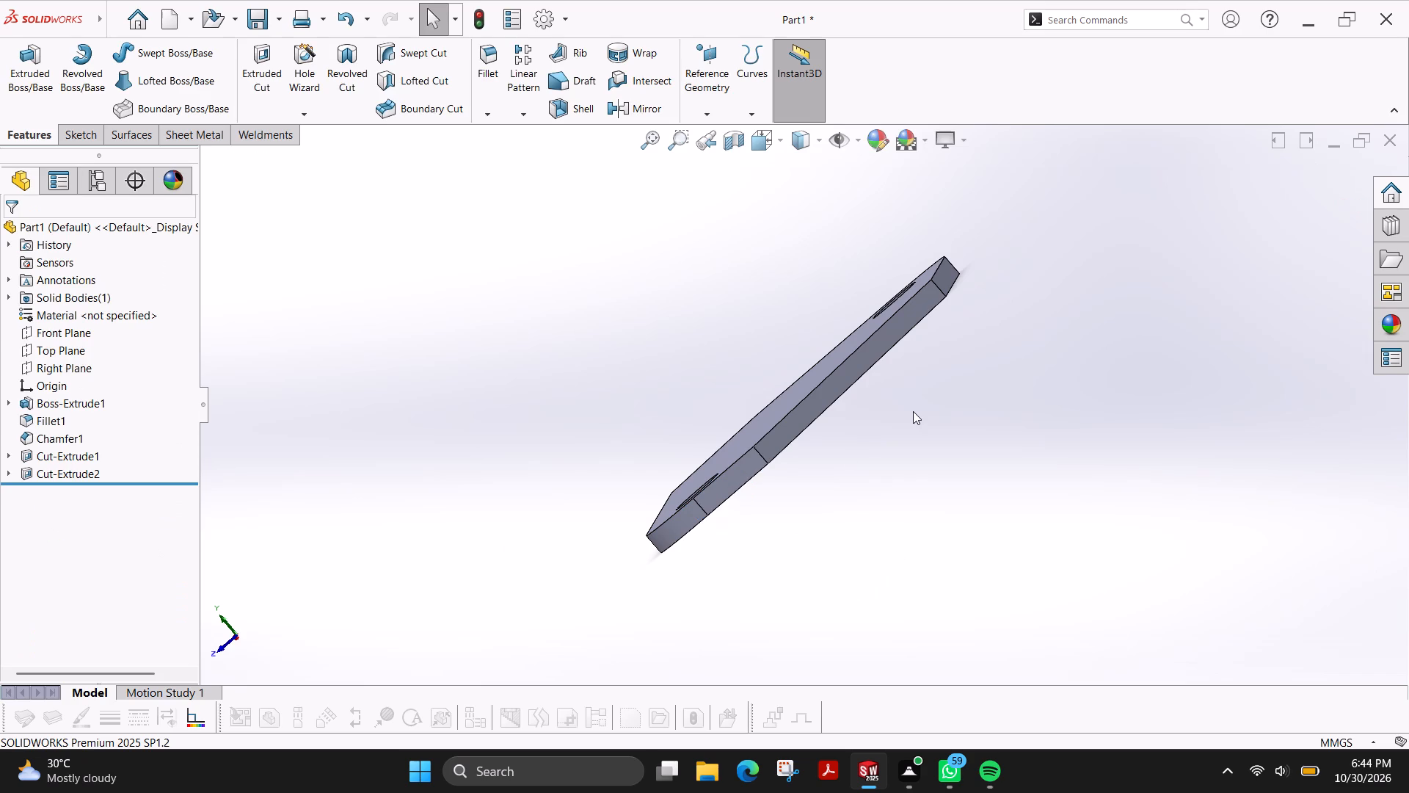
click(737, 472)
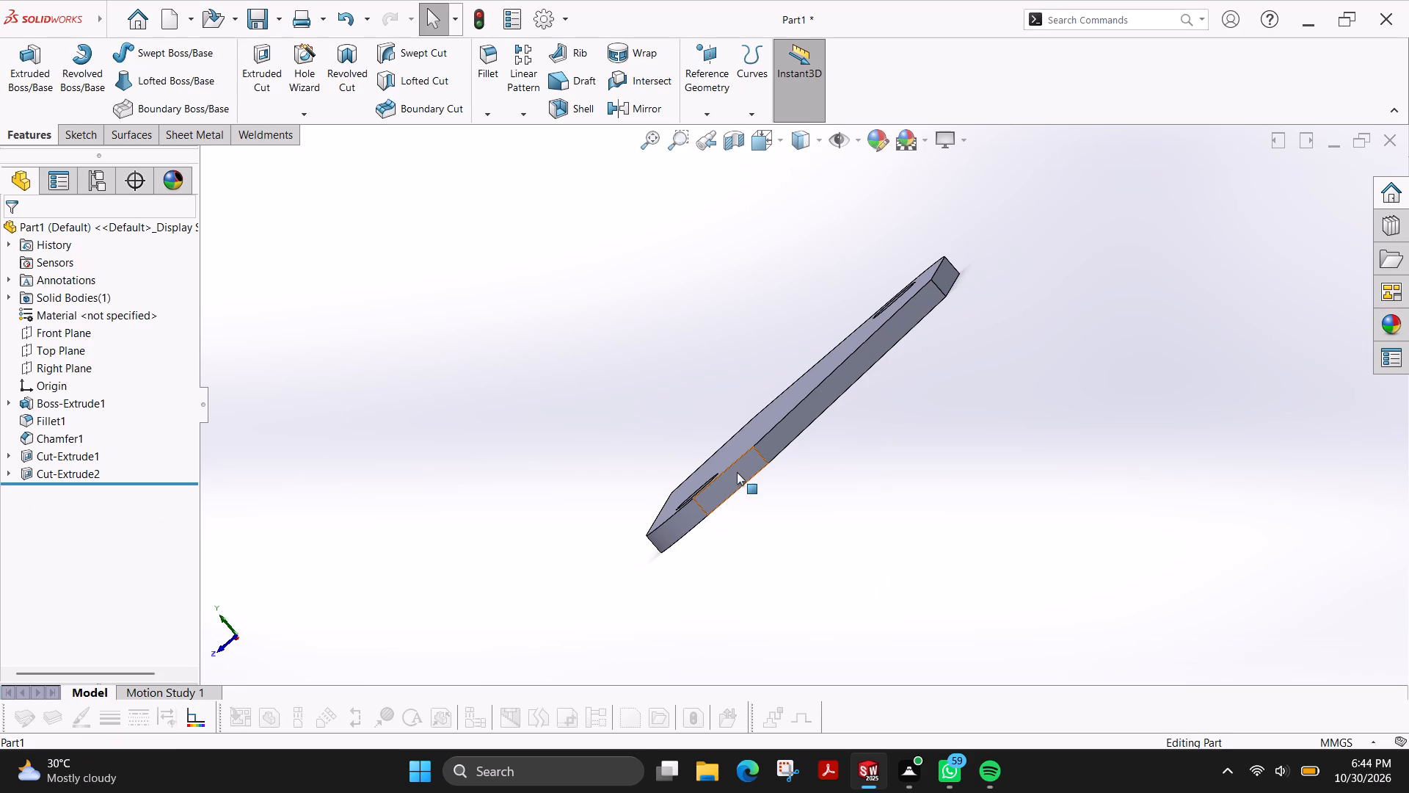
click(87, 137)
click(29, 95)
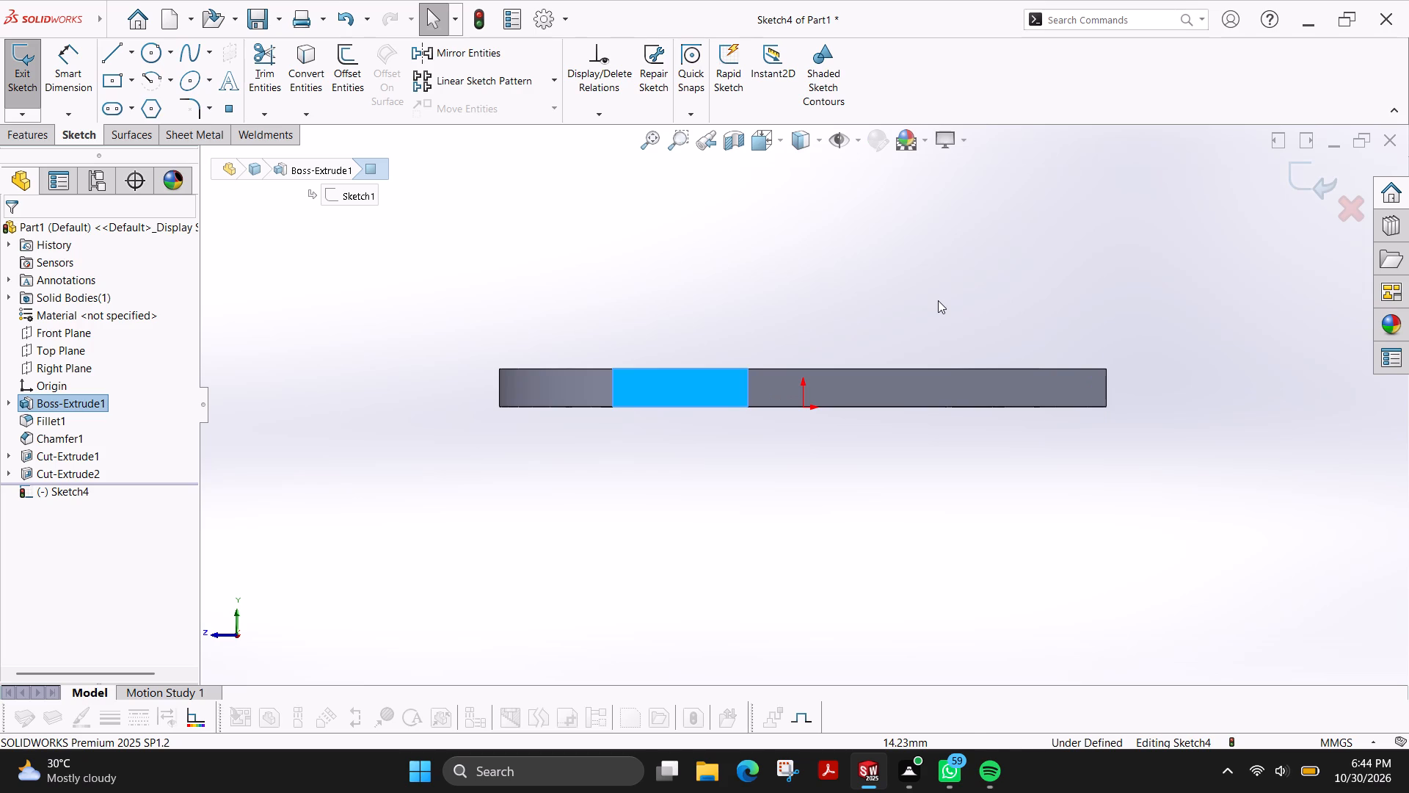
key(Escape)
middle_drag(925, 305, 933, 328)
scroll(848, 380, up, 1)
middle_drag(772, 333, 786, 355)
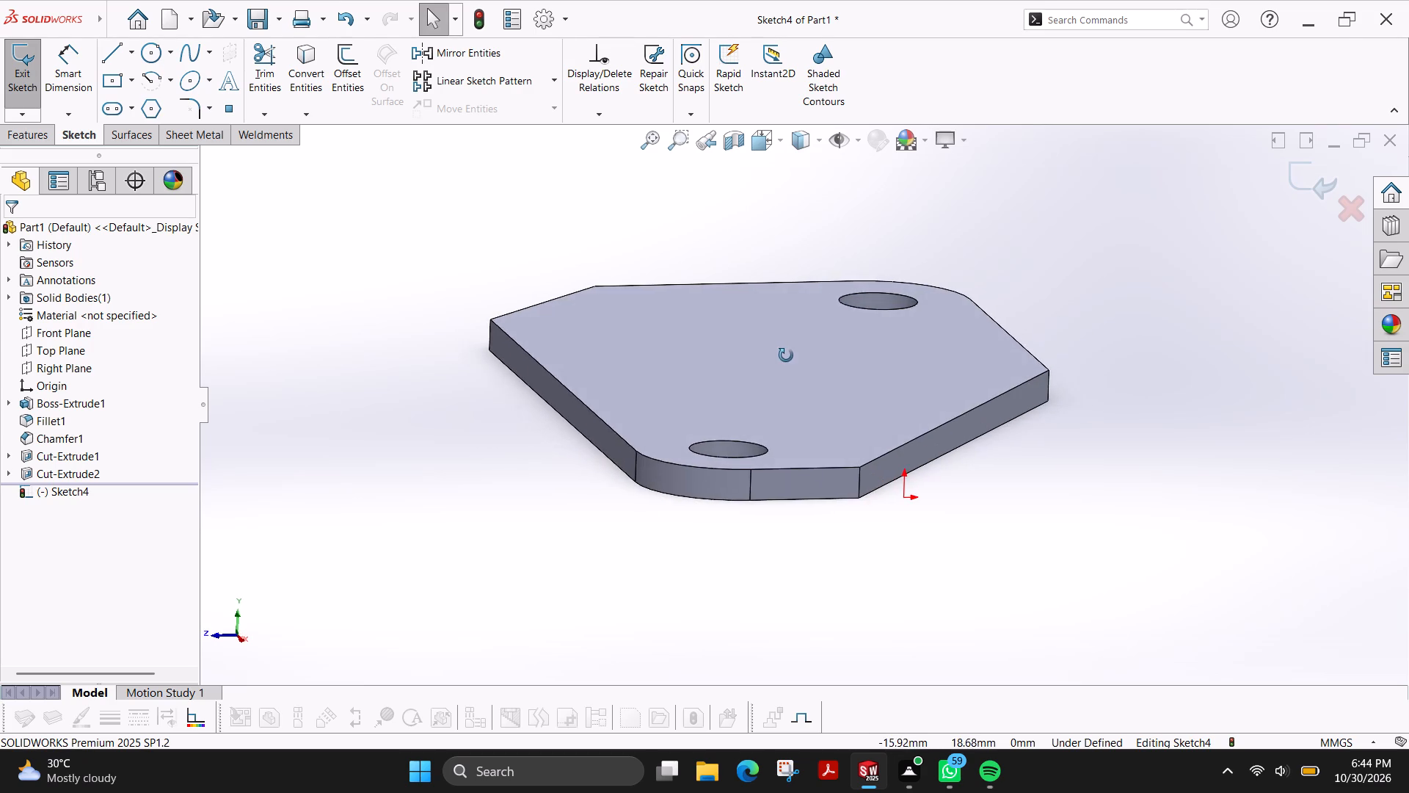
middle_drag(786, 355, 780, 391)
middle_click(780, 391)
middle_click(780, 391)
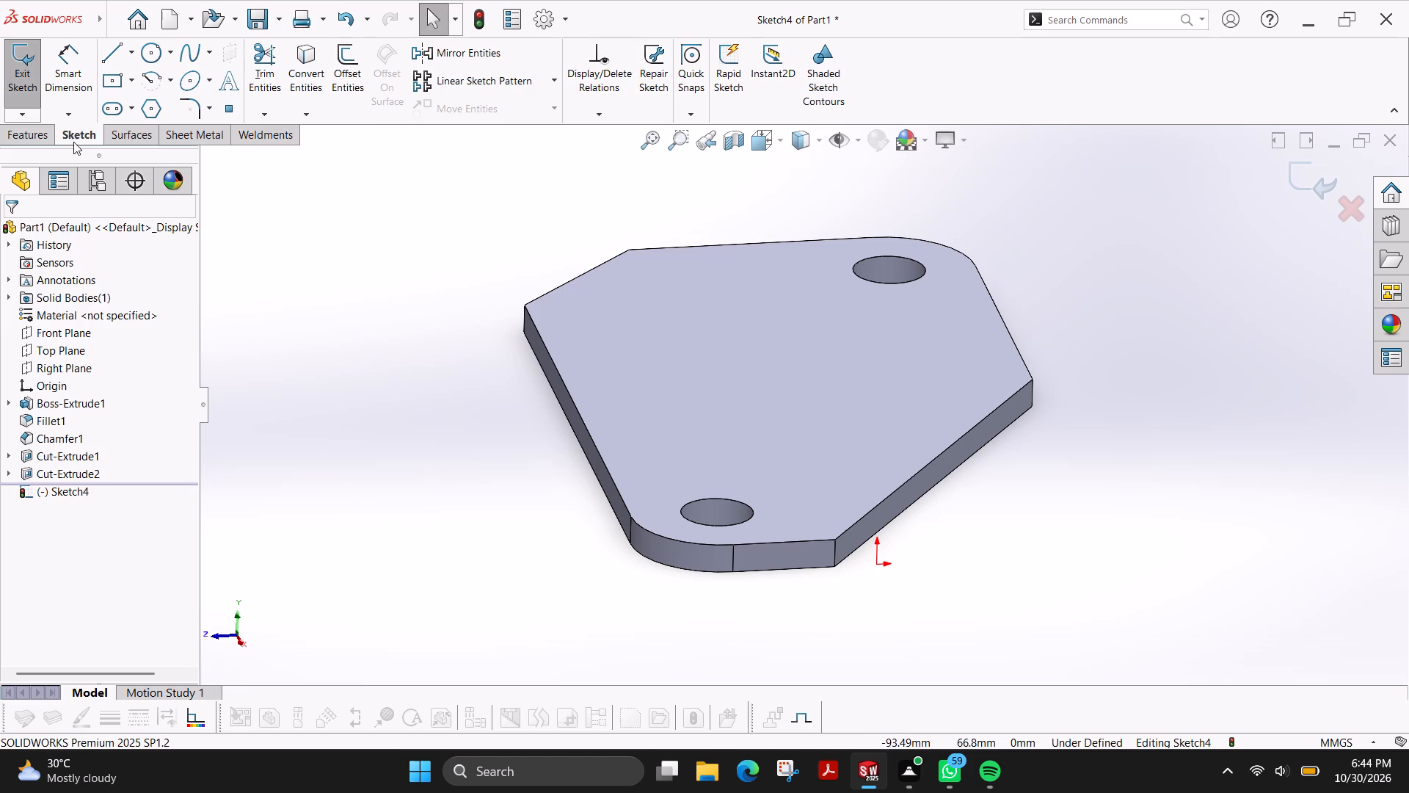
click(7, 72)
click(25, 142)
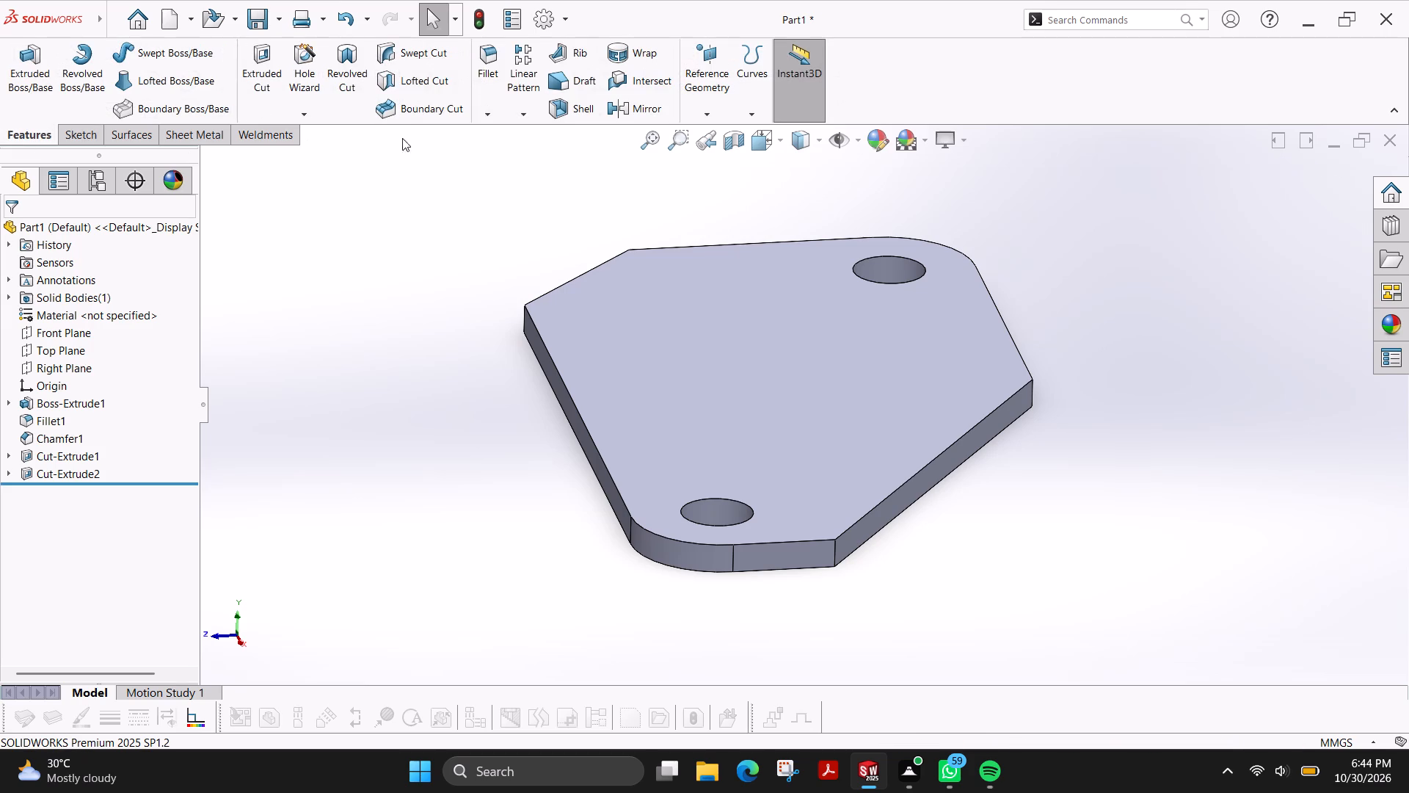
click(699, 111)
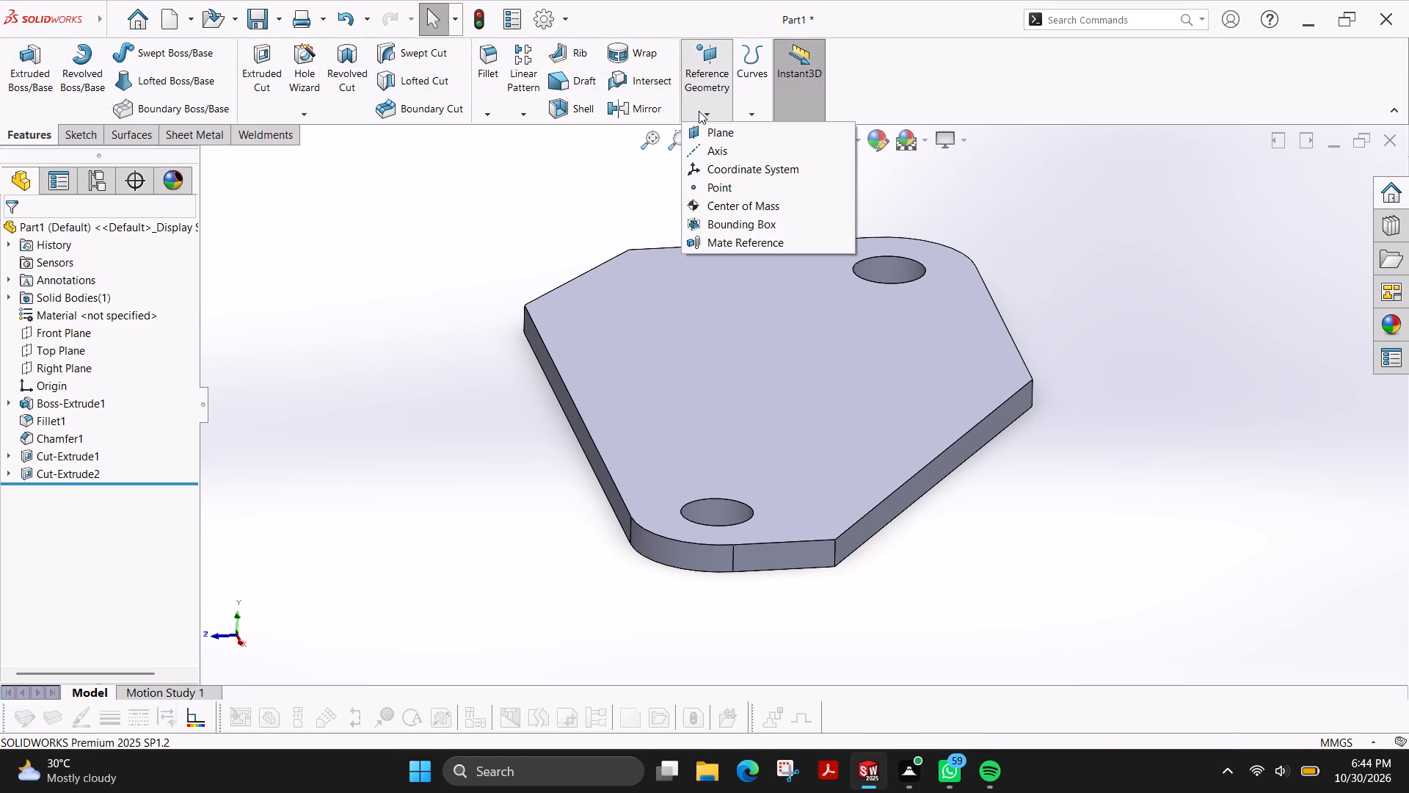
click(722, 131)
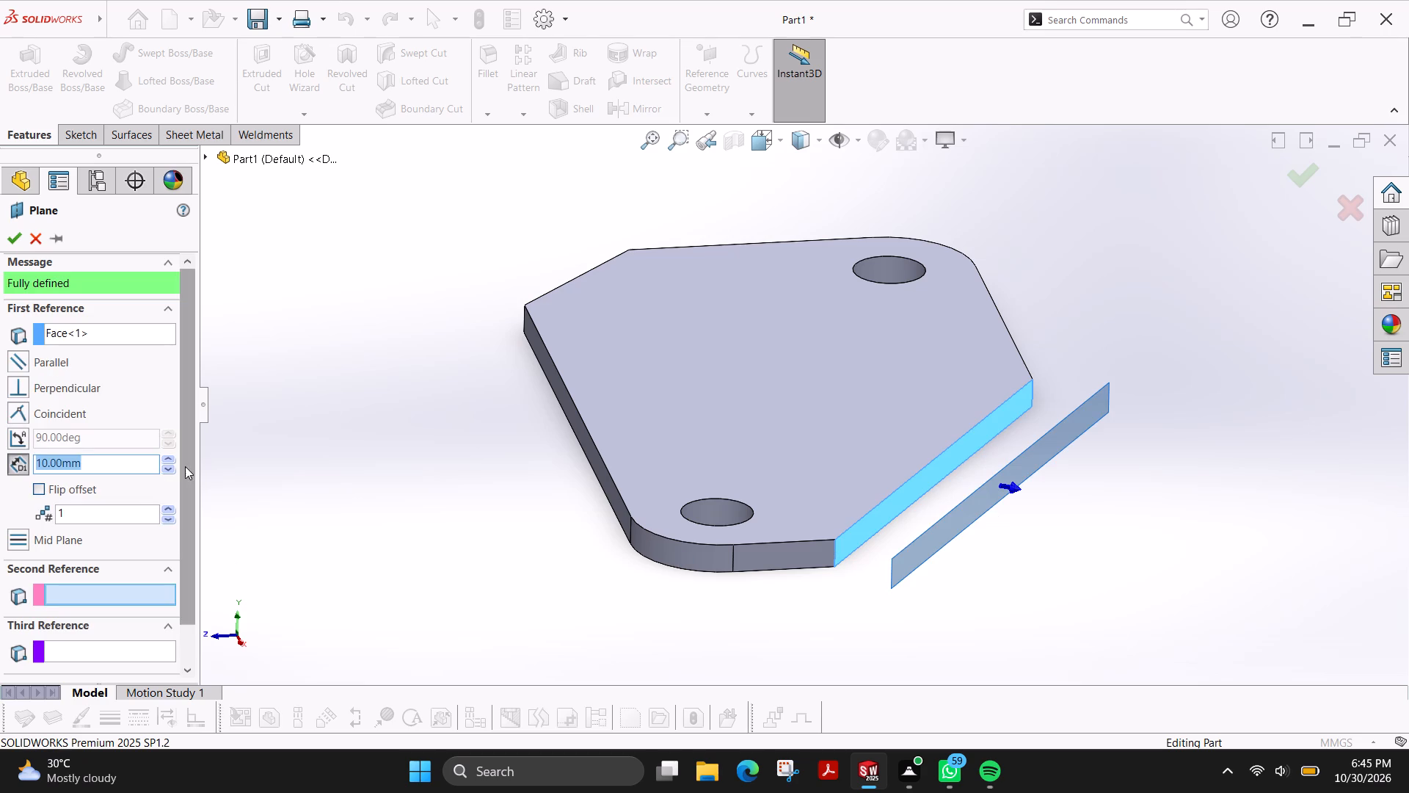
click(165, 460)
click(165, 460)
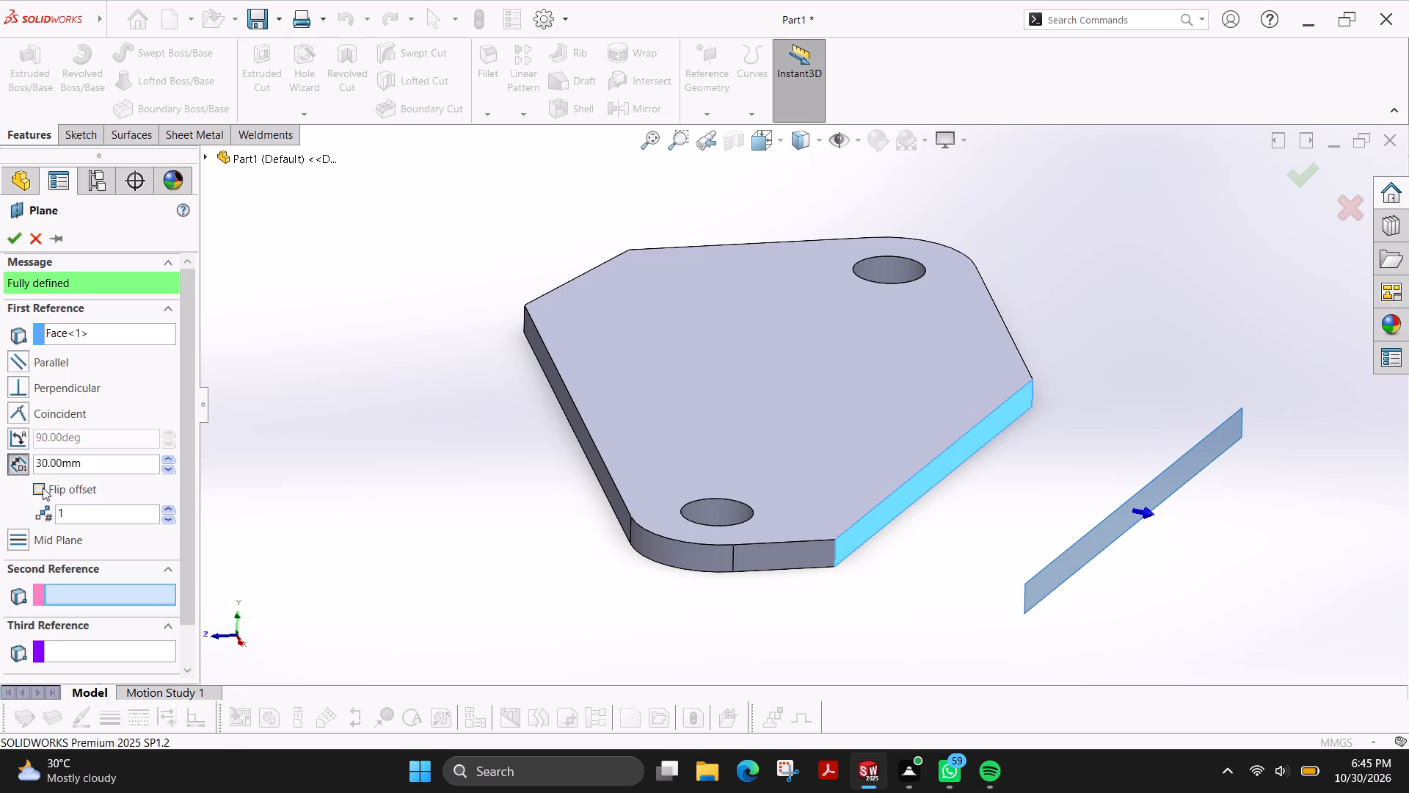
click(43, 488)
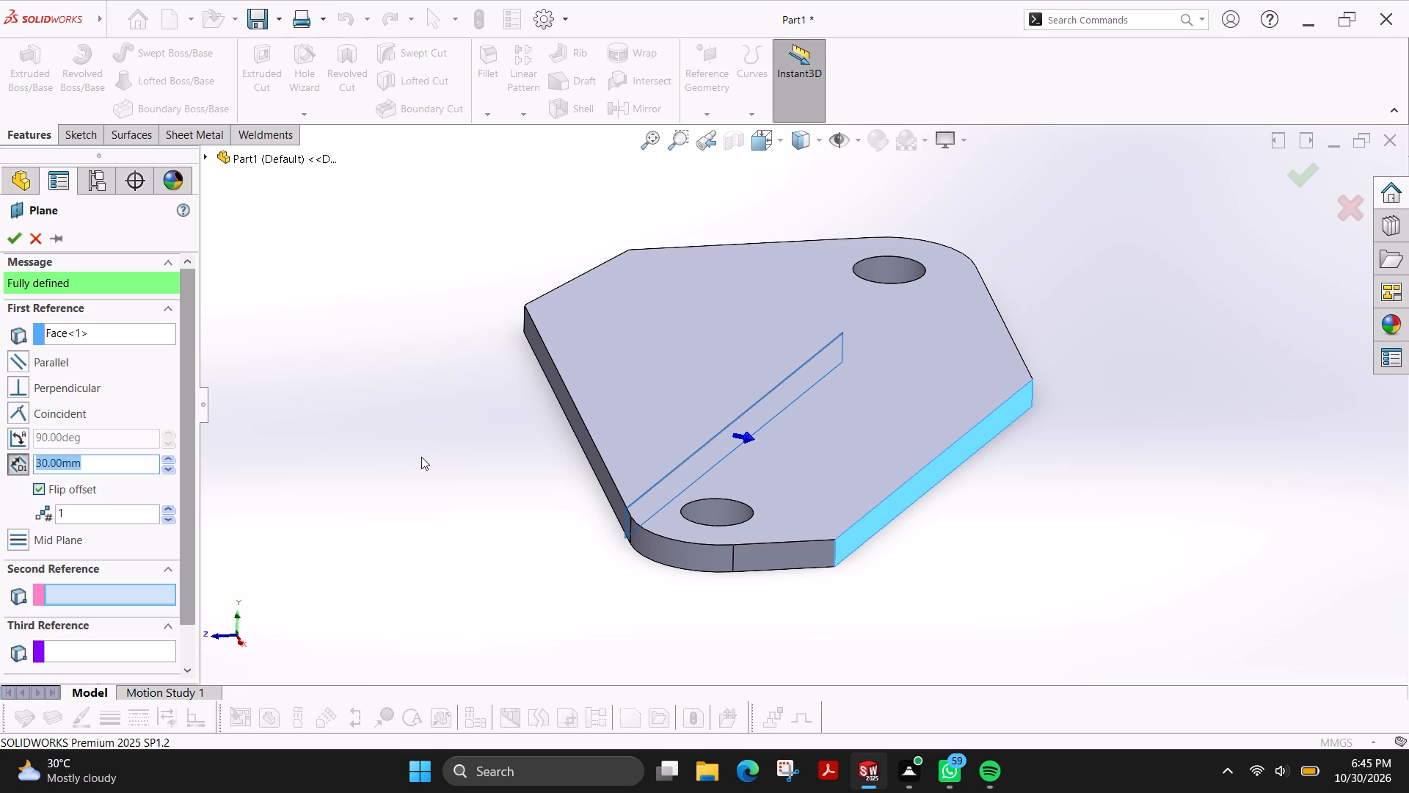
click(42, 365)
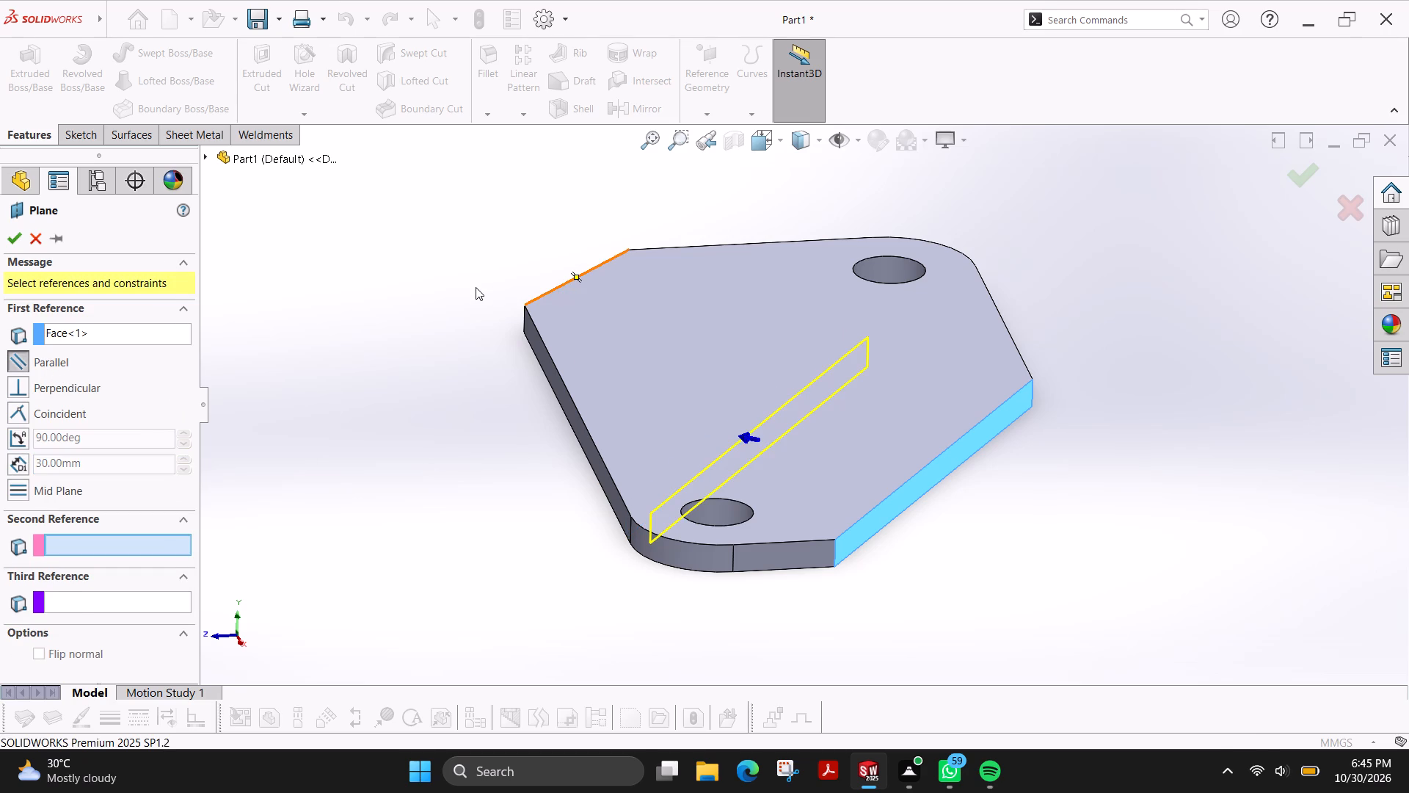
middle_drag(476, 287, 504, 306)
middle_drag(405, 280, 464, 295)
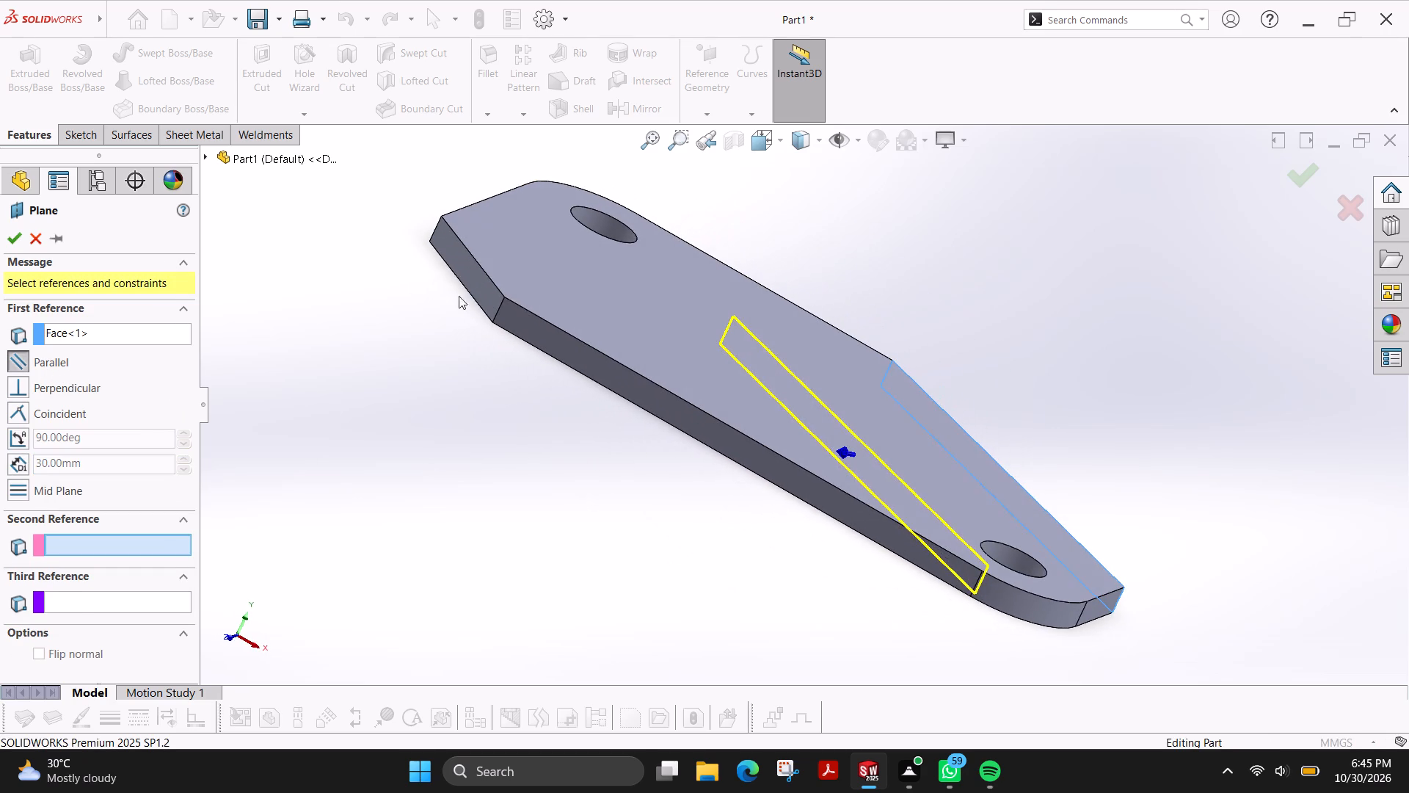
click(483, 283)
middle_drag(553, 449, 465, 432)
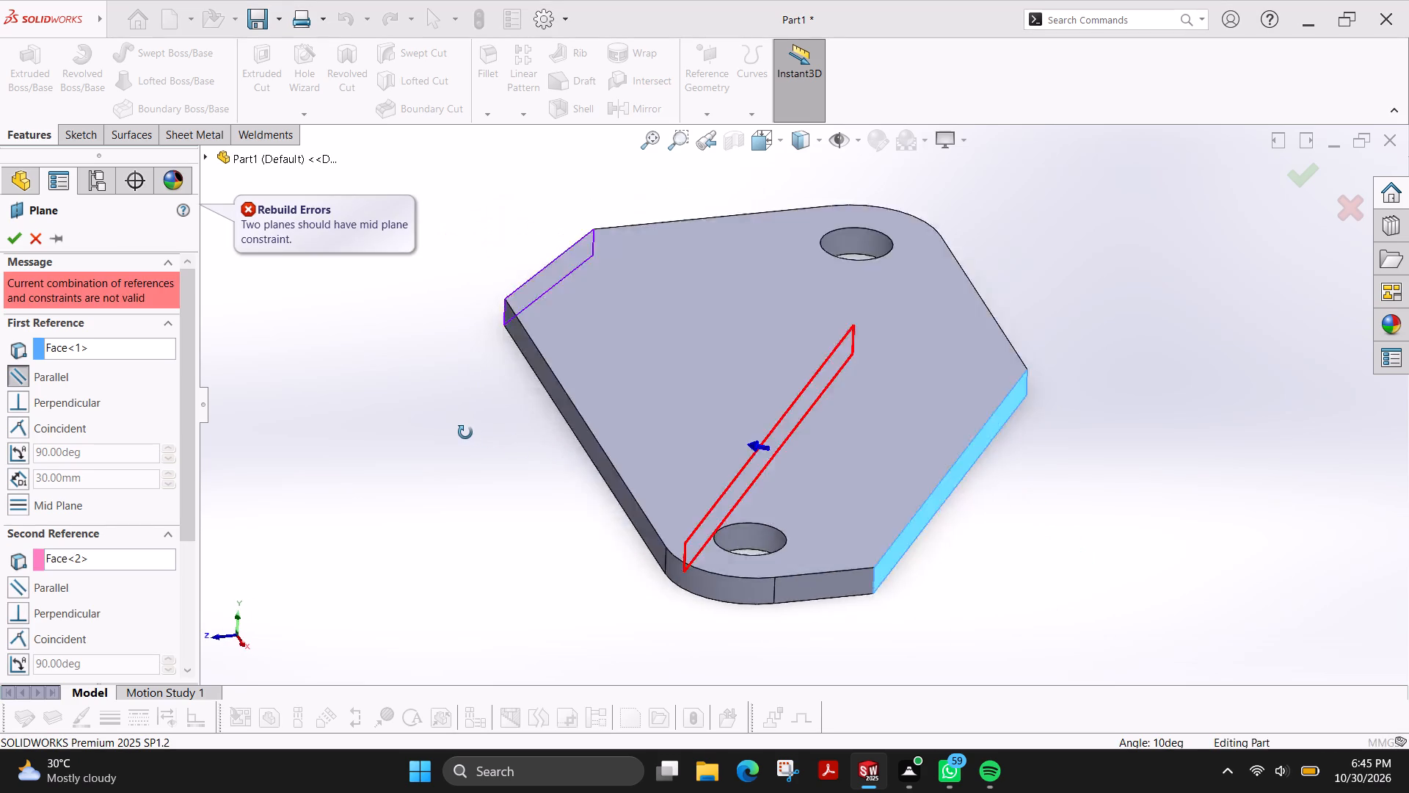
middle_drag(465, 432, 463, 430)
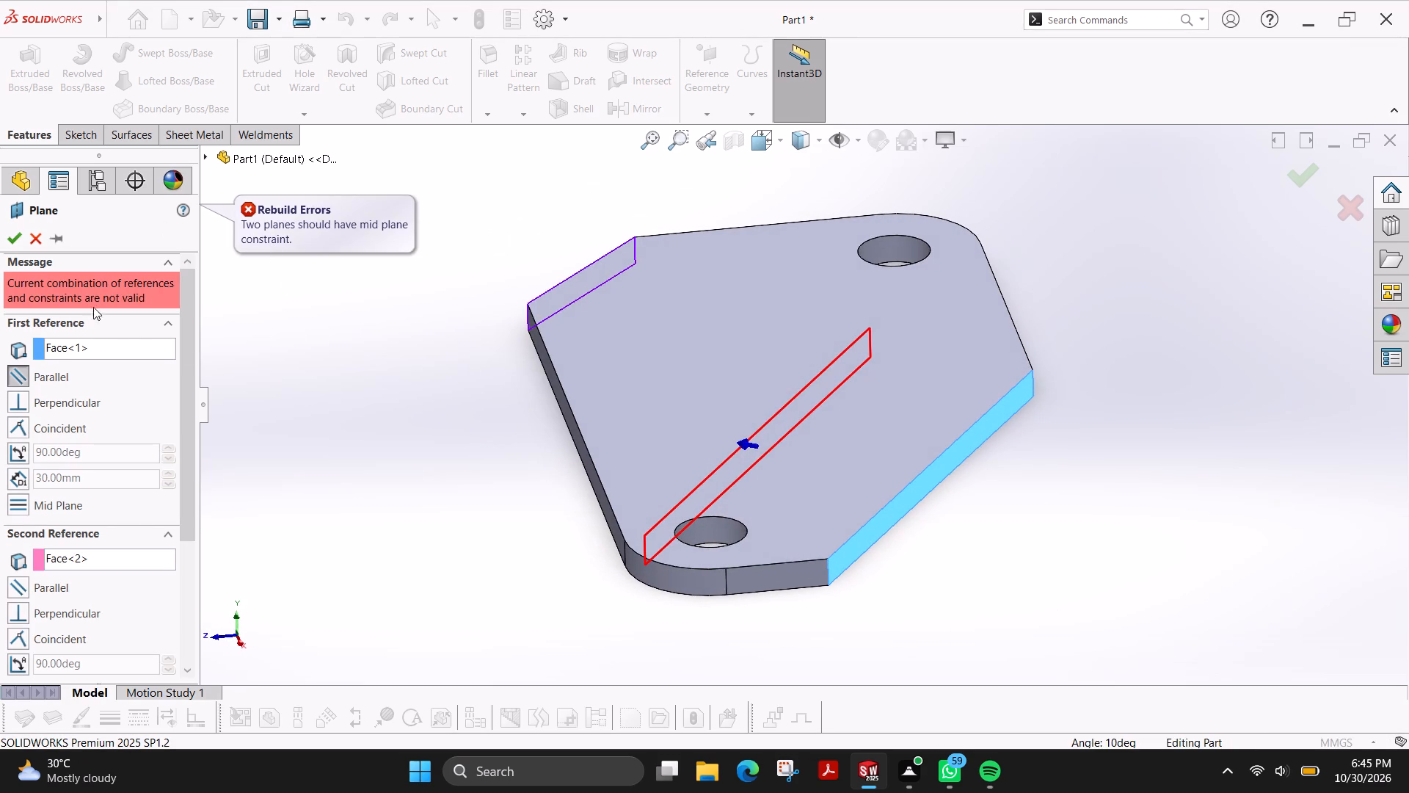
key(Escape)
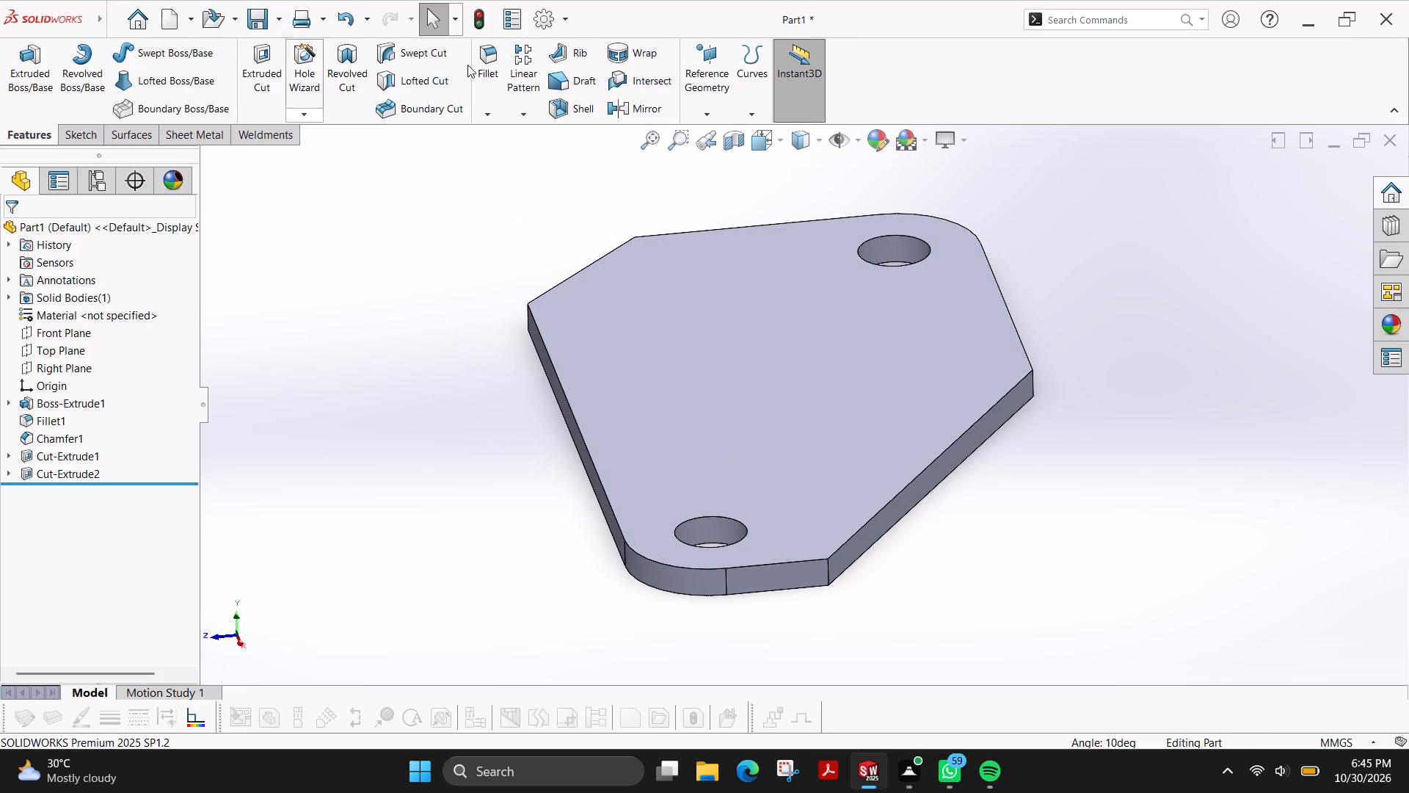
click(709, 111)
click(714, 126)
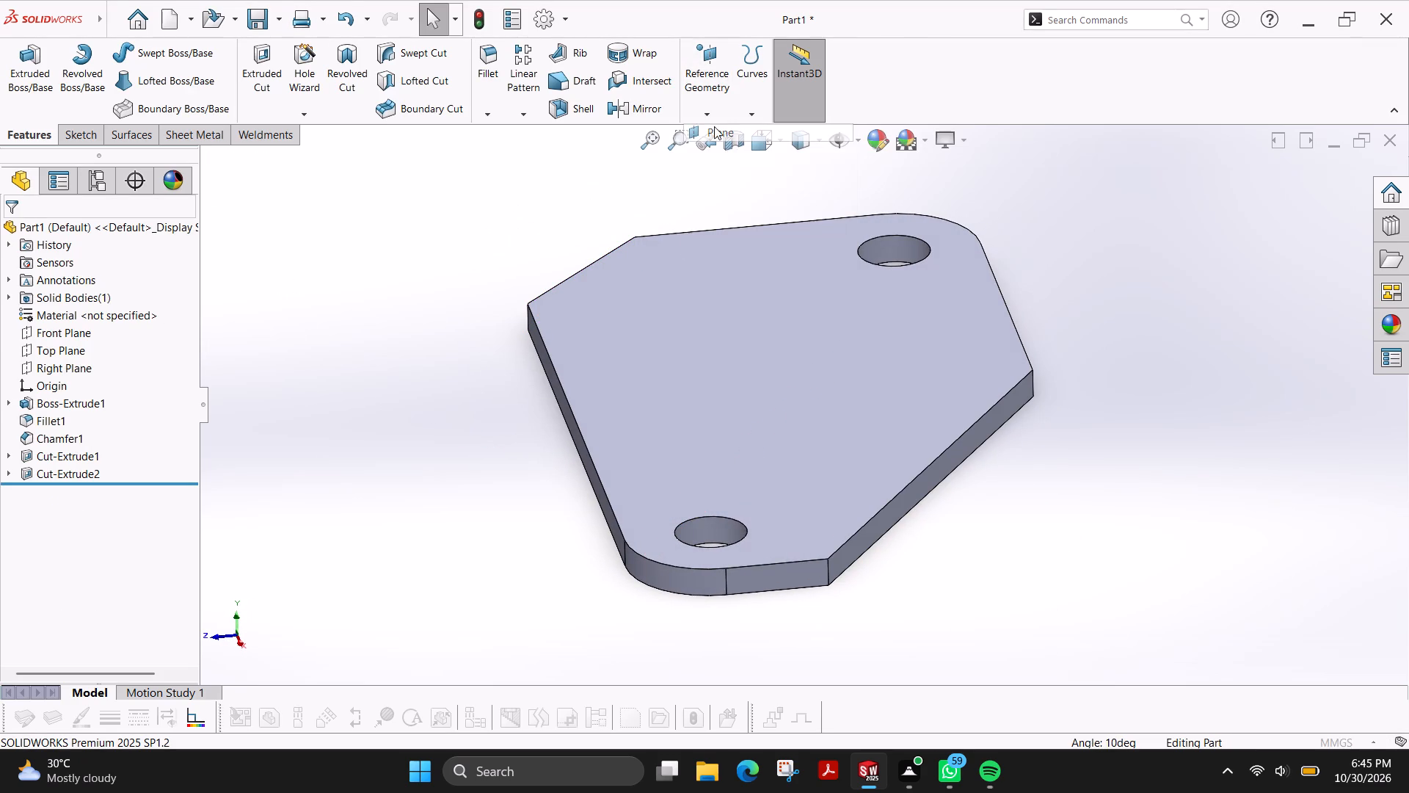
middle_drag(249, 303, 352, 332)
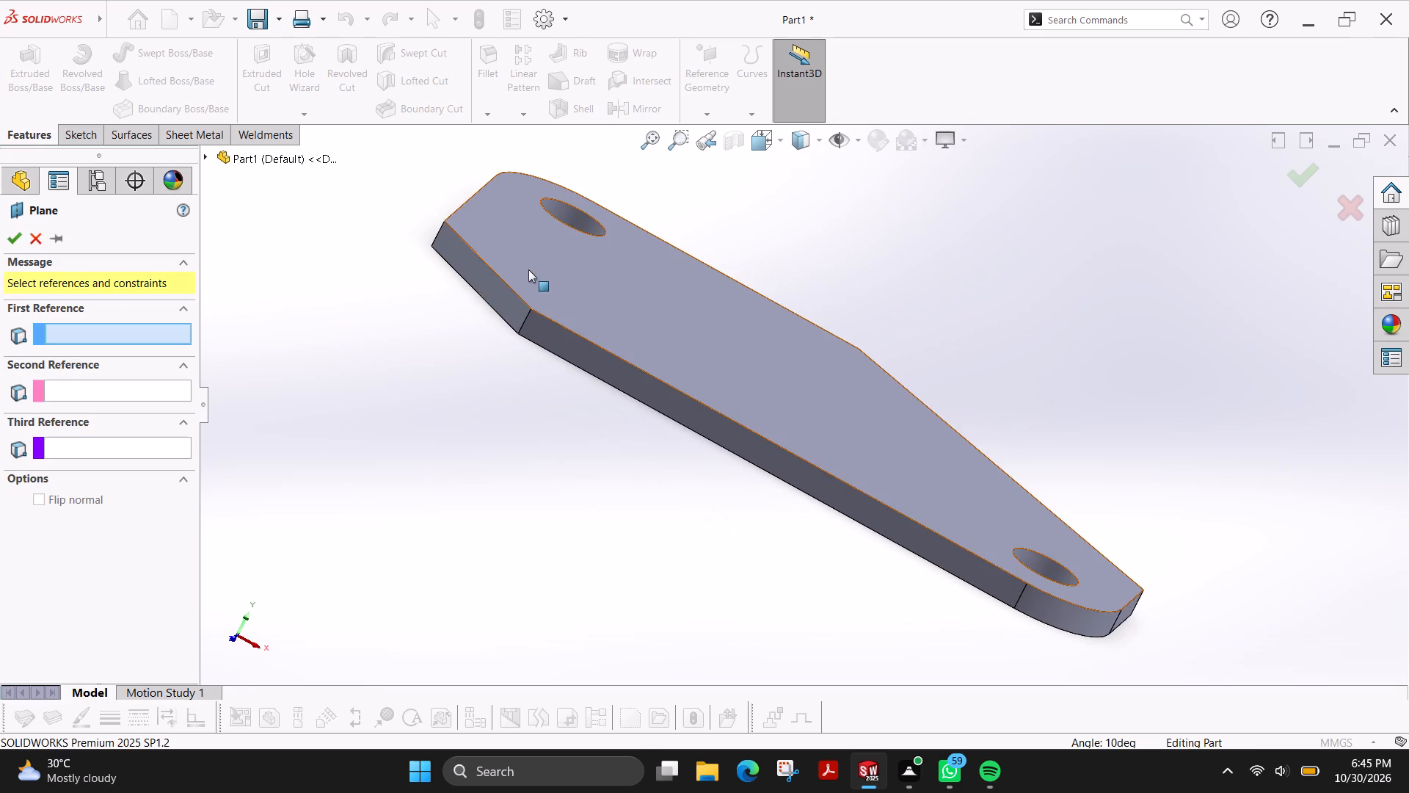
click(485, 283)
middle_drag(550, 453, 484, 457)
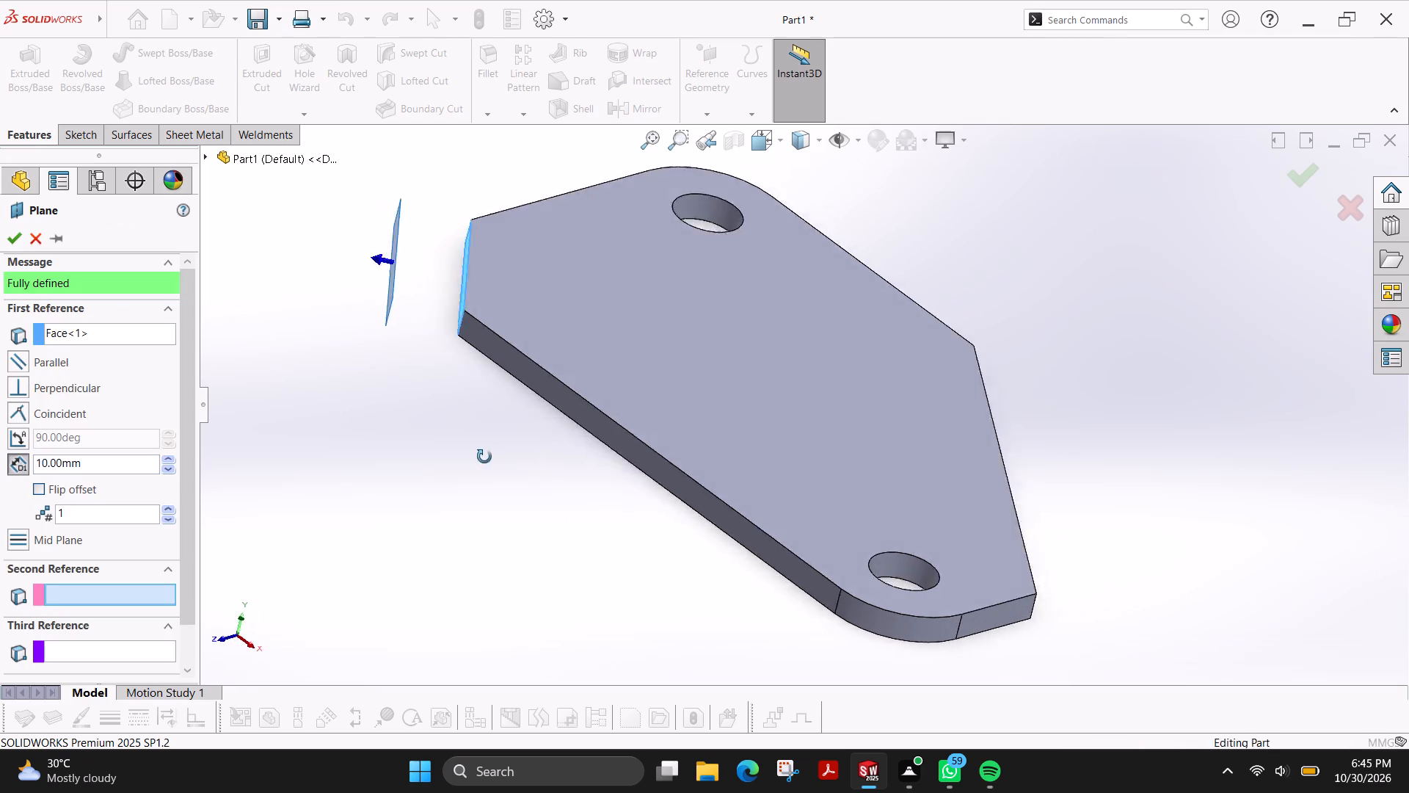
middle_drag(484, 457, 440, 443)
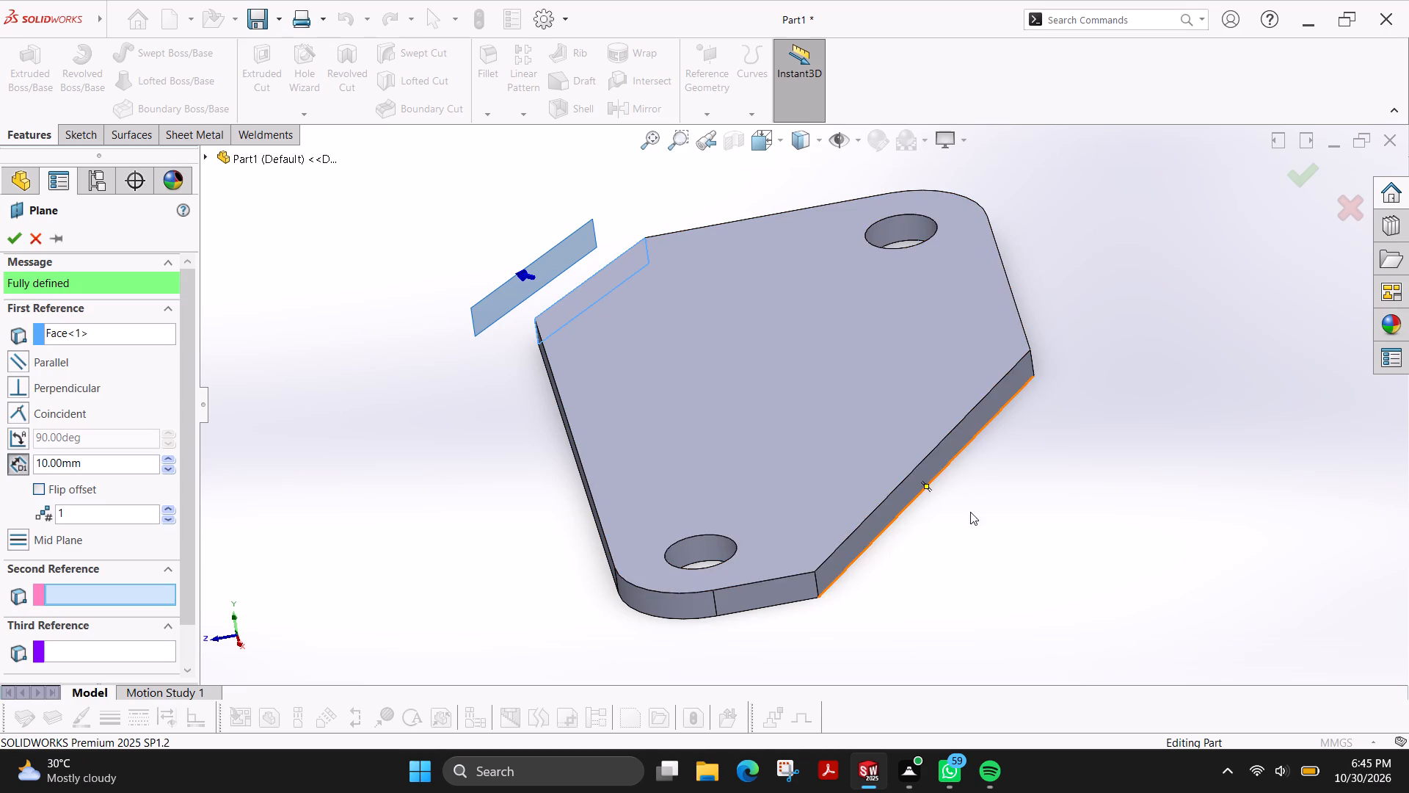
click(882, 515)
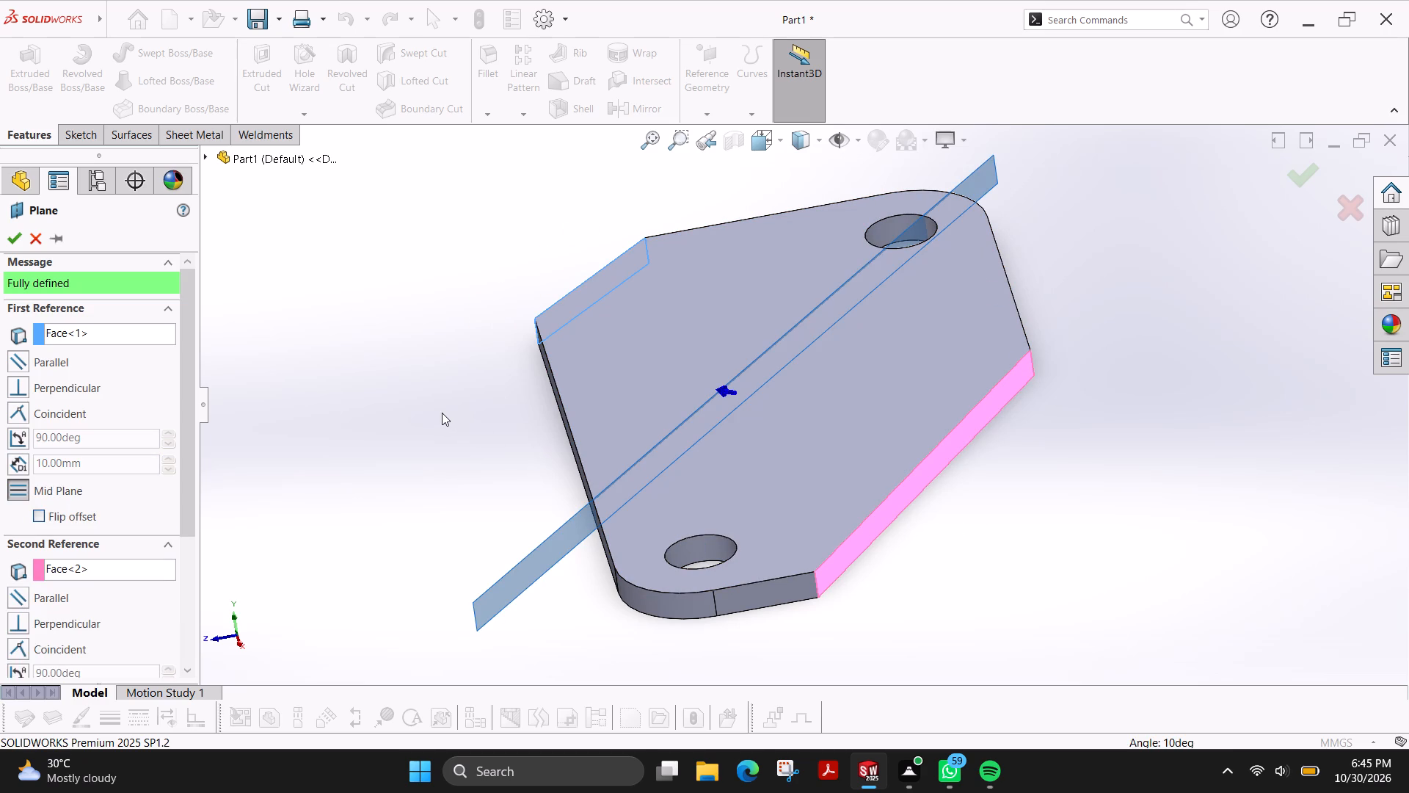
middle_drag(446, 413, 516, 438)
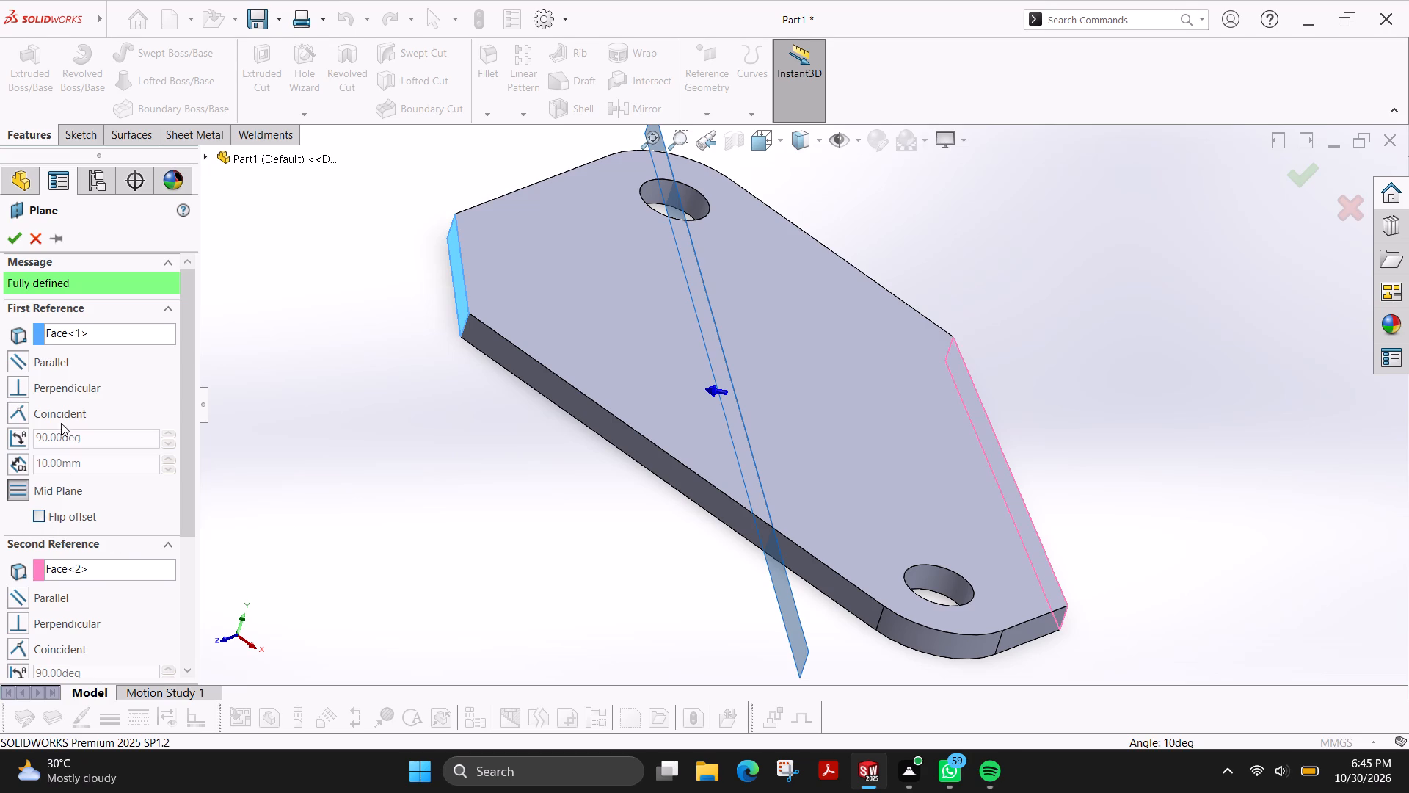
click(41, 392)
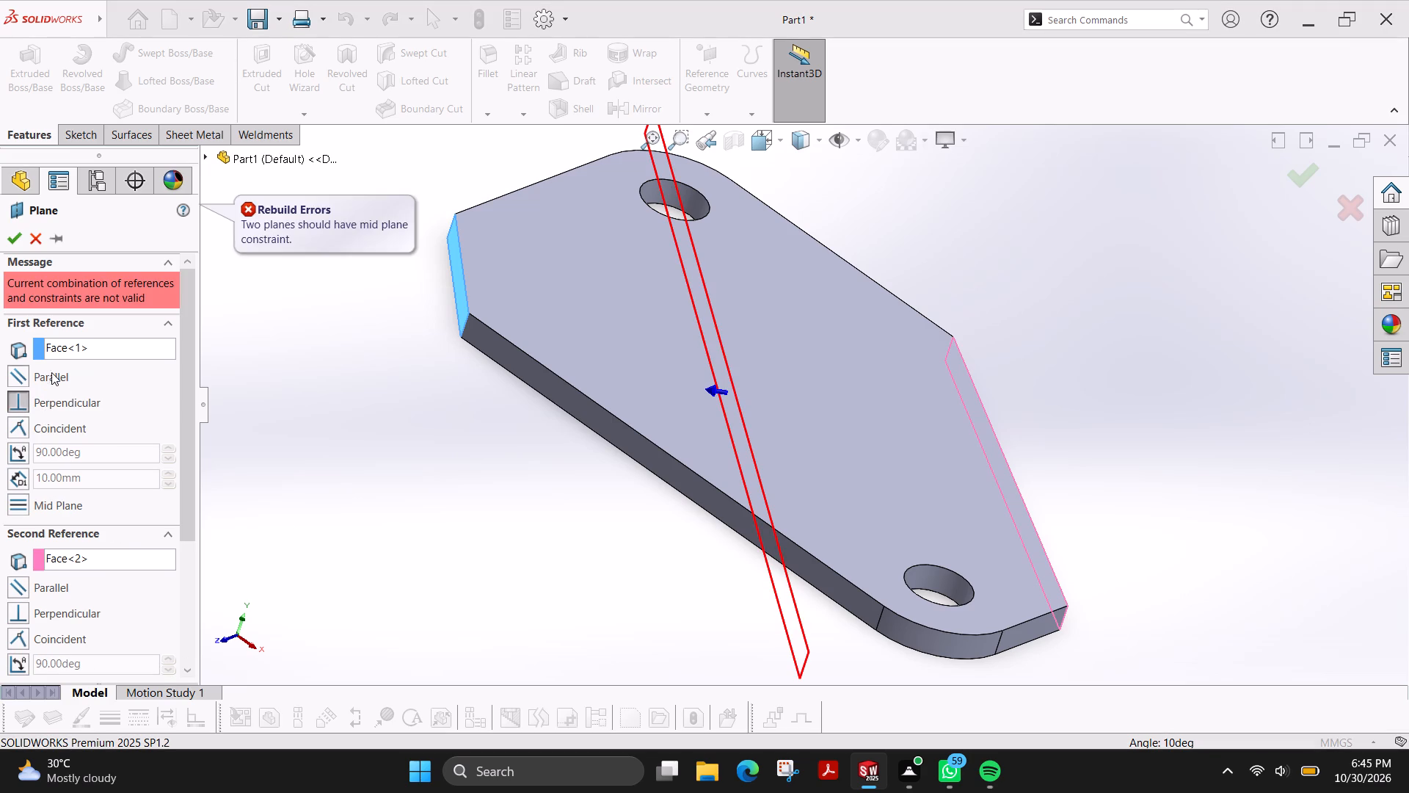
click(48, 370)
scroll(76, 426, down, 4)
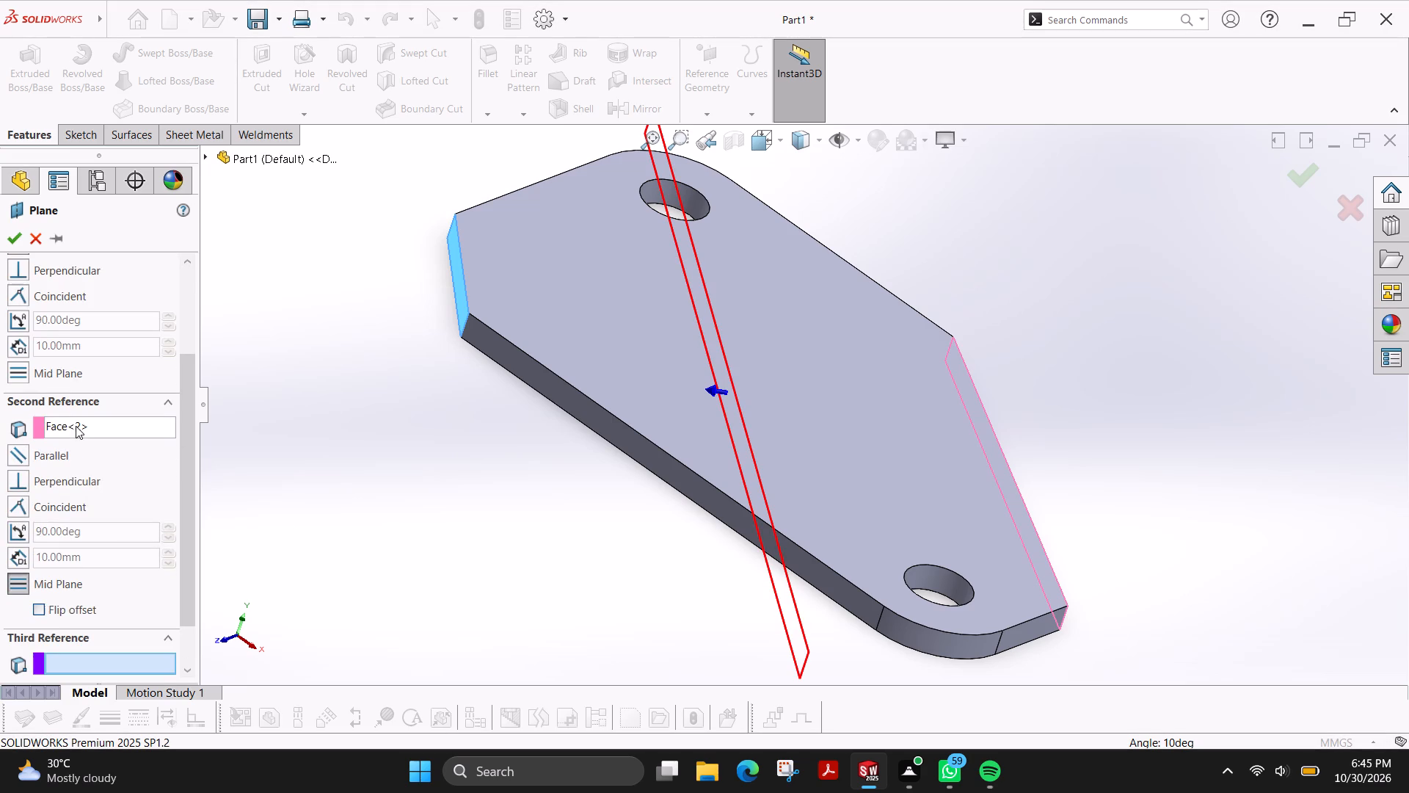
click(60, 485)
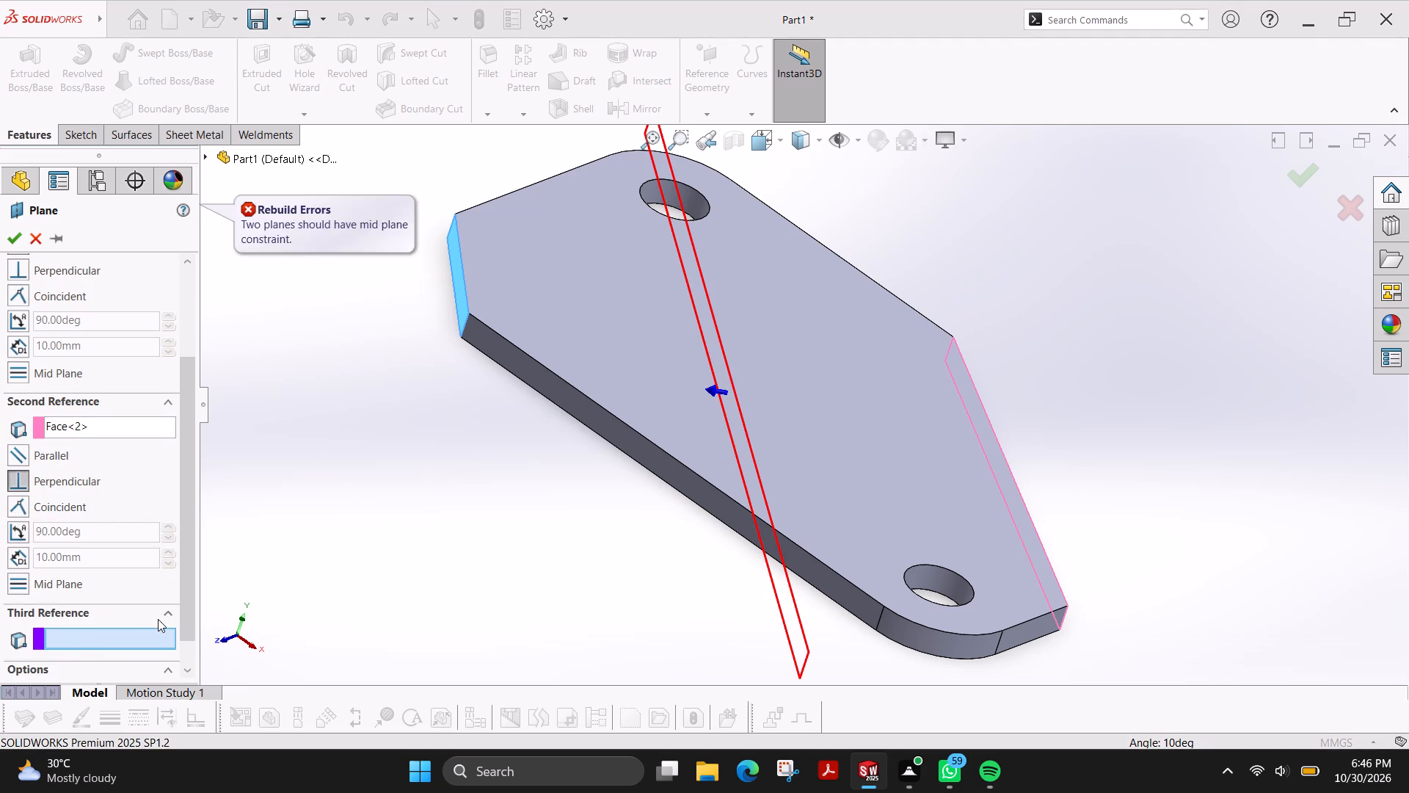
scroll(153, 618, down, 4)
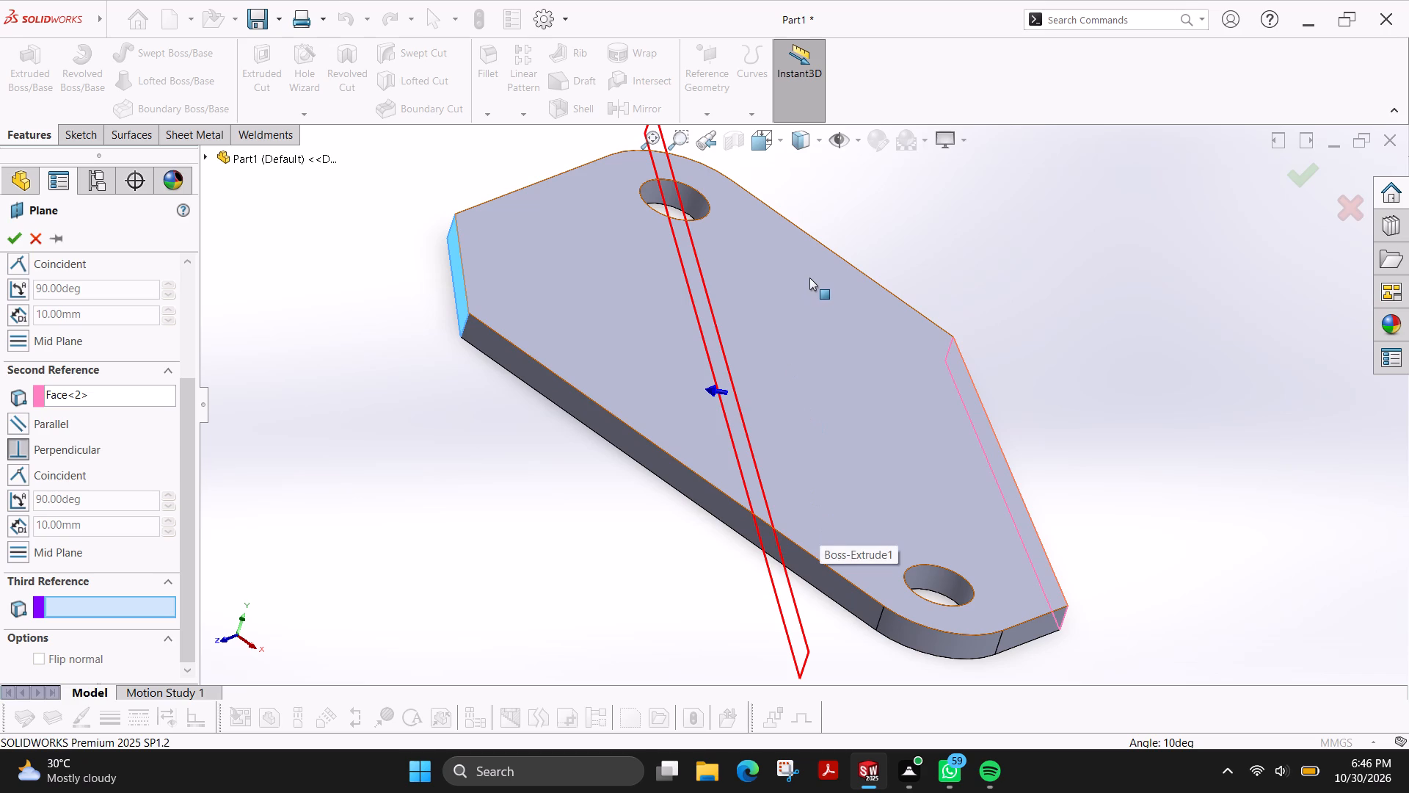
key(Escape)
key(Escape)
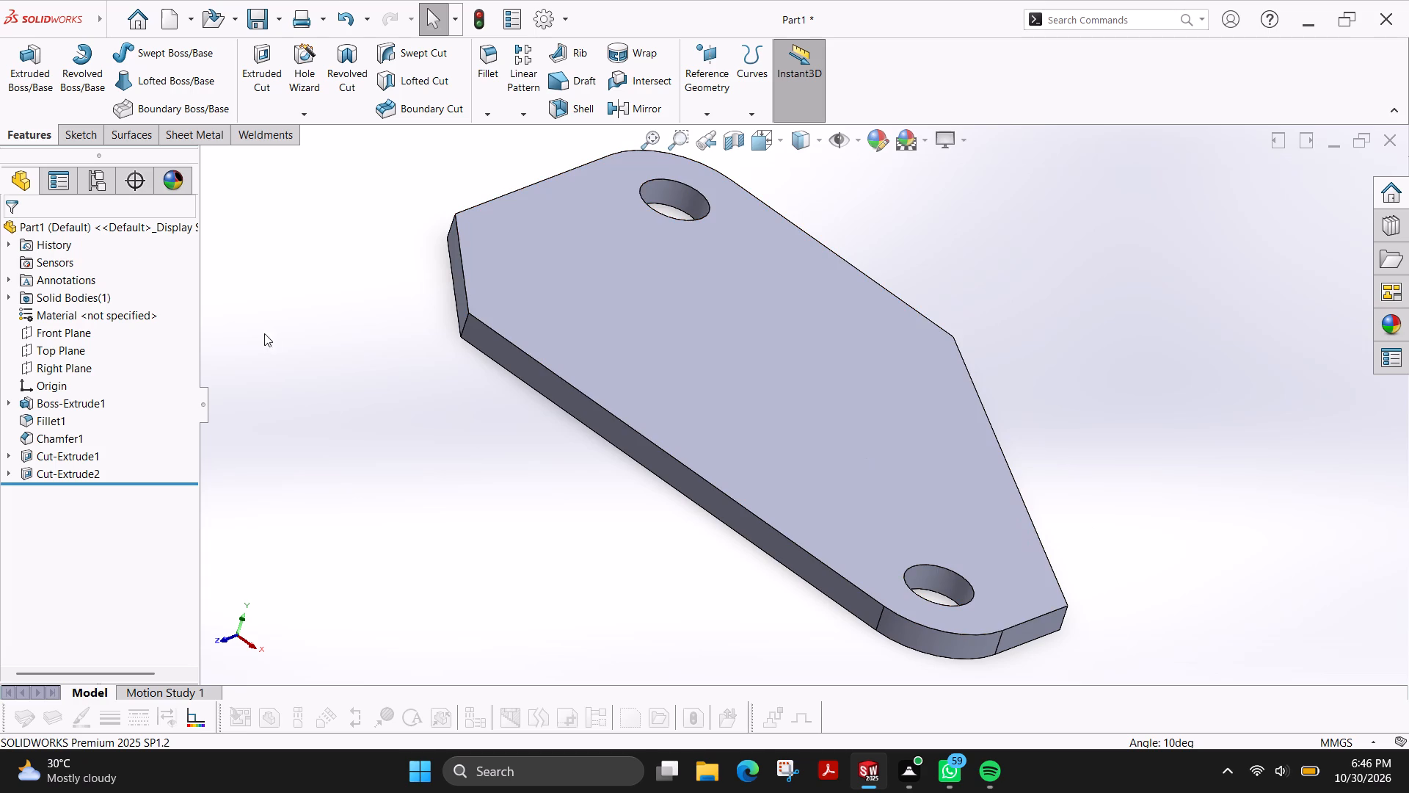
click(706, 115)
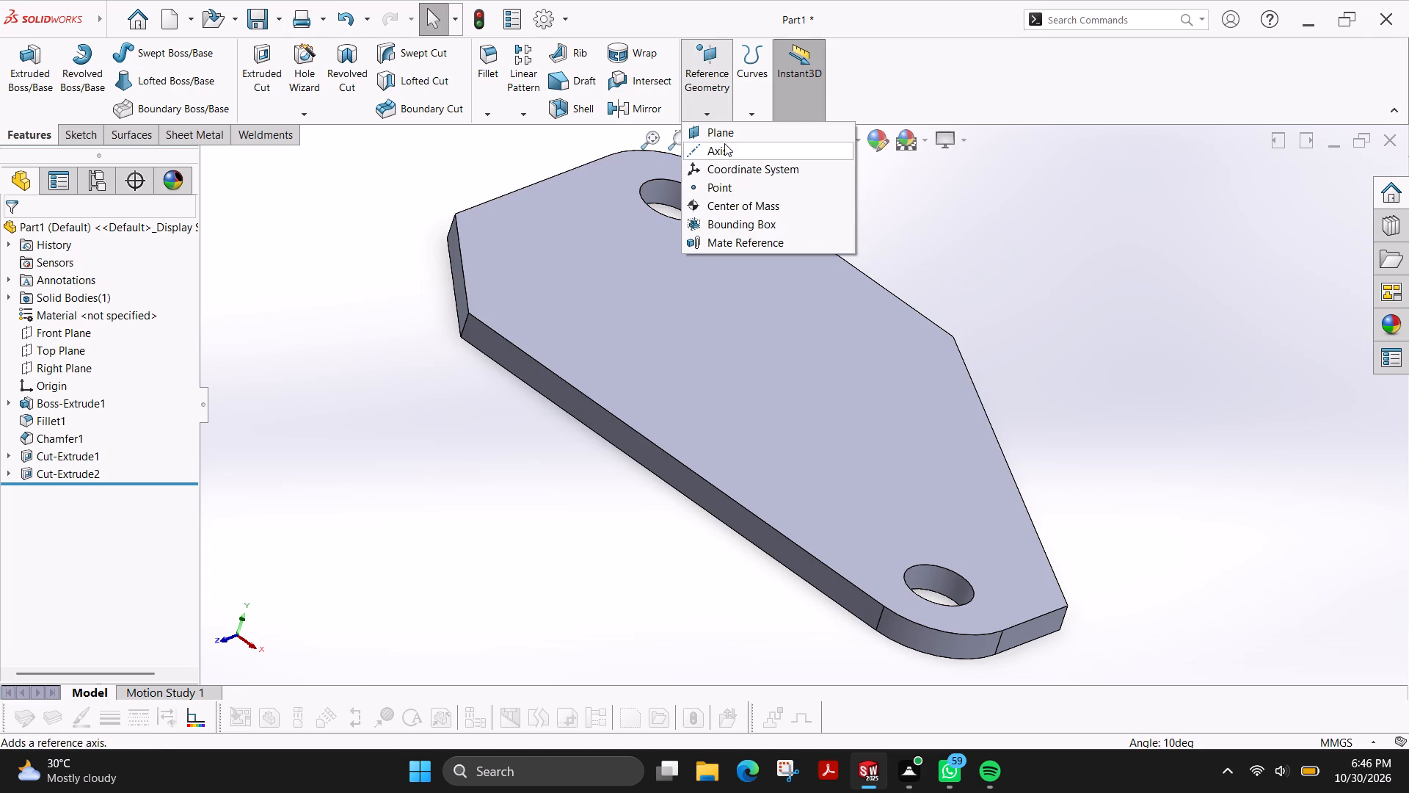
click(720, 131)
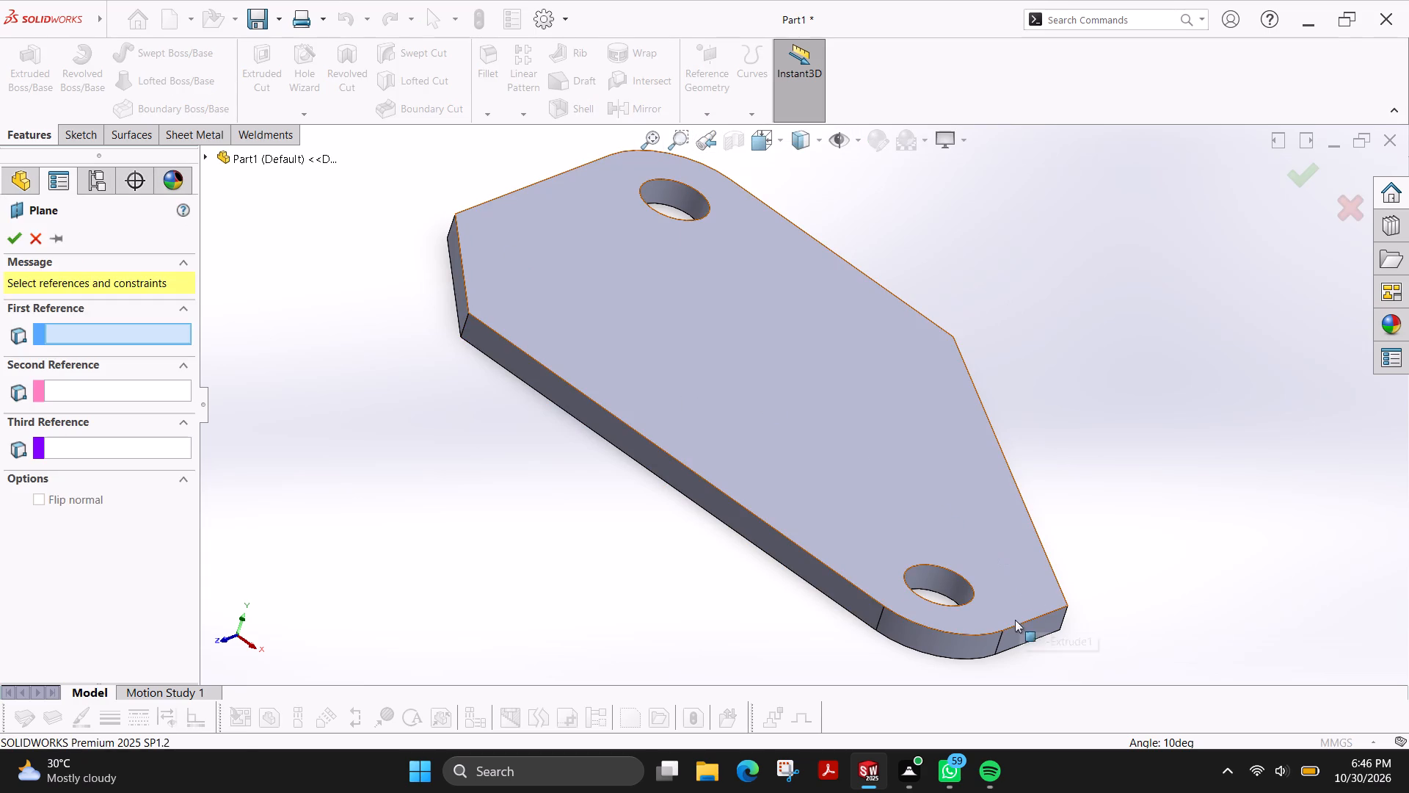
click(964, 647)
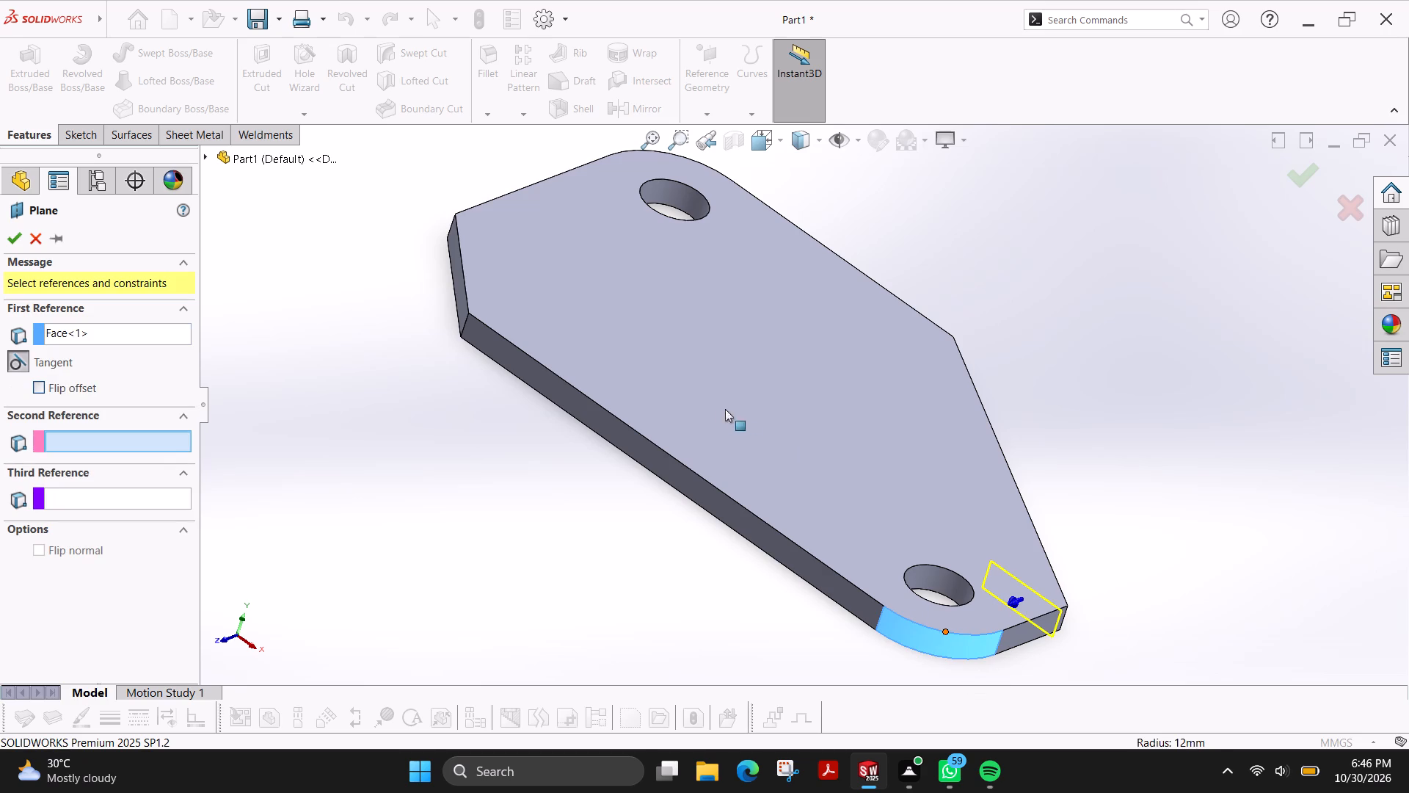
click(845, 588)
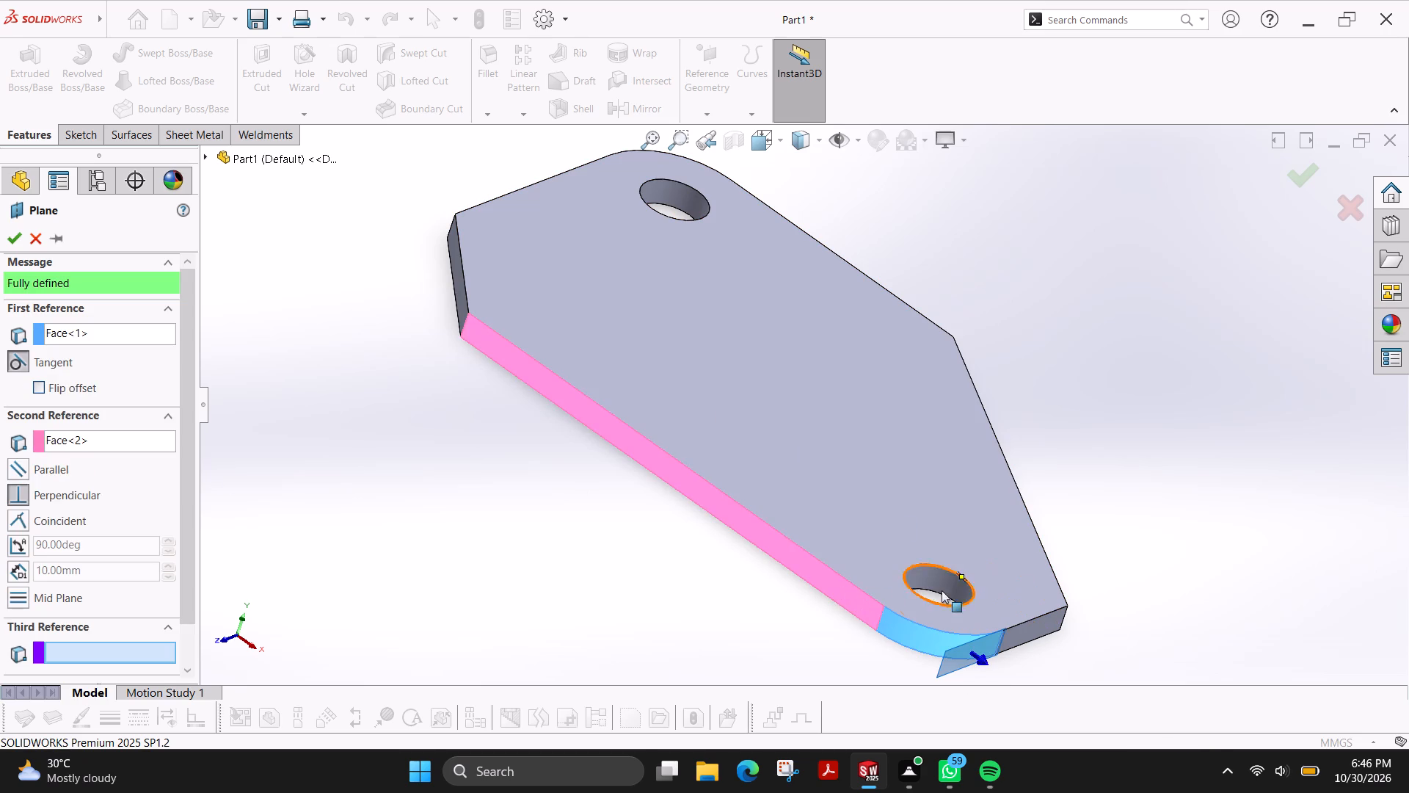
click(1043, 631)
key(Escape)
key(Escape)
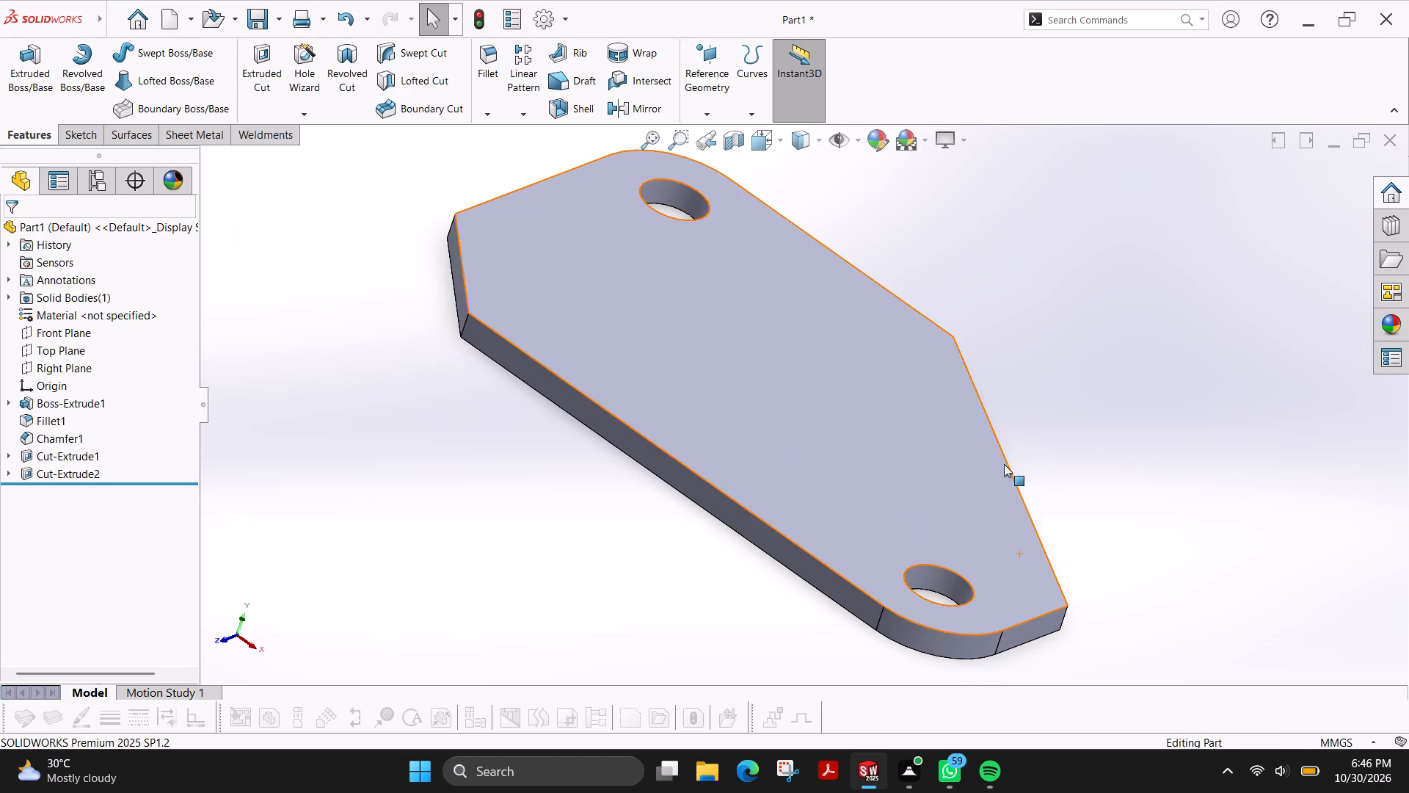
Start a new reference plane with the Right Plane as its first reference.
click(712, 109)
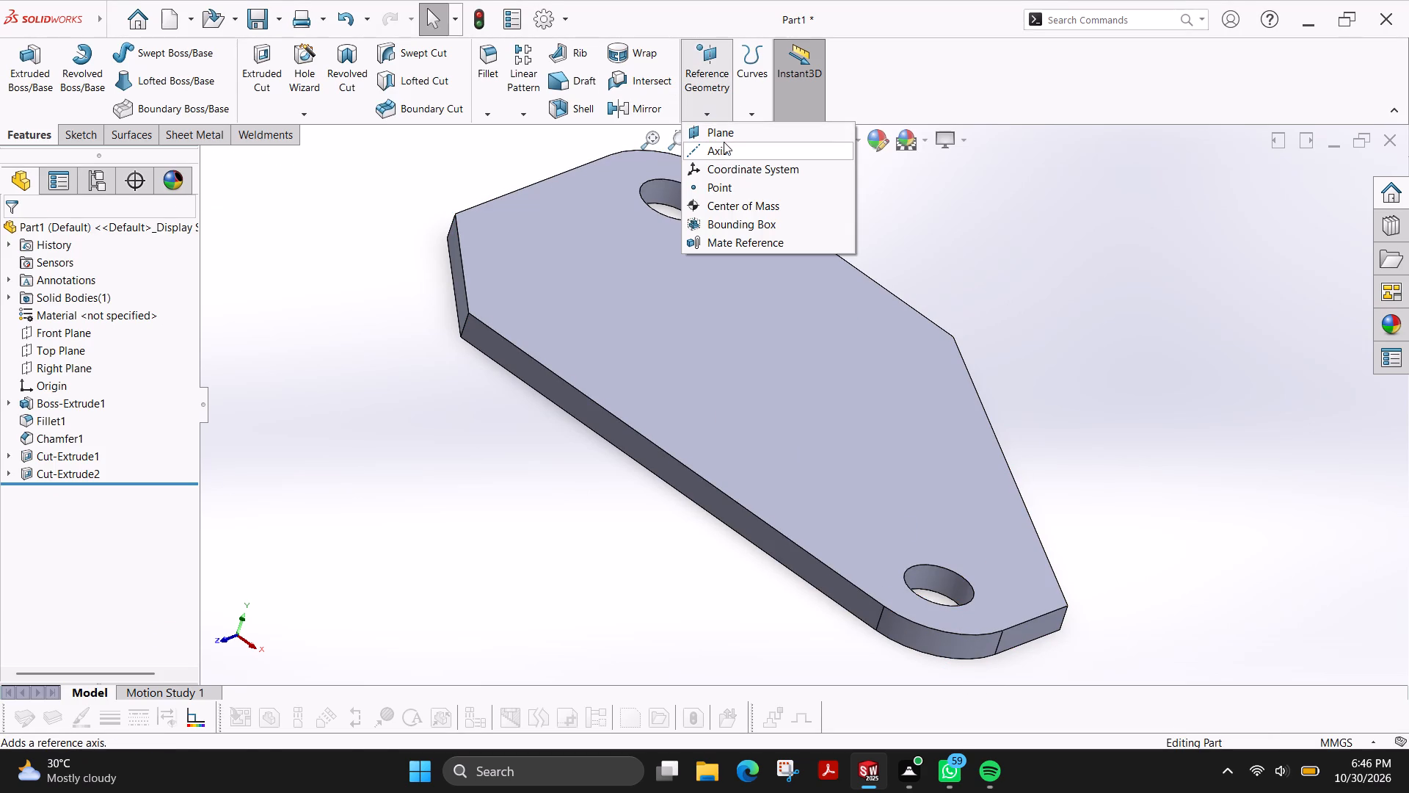
click(724, 136)
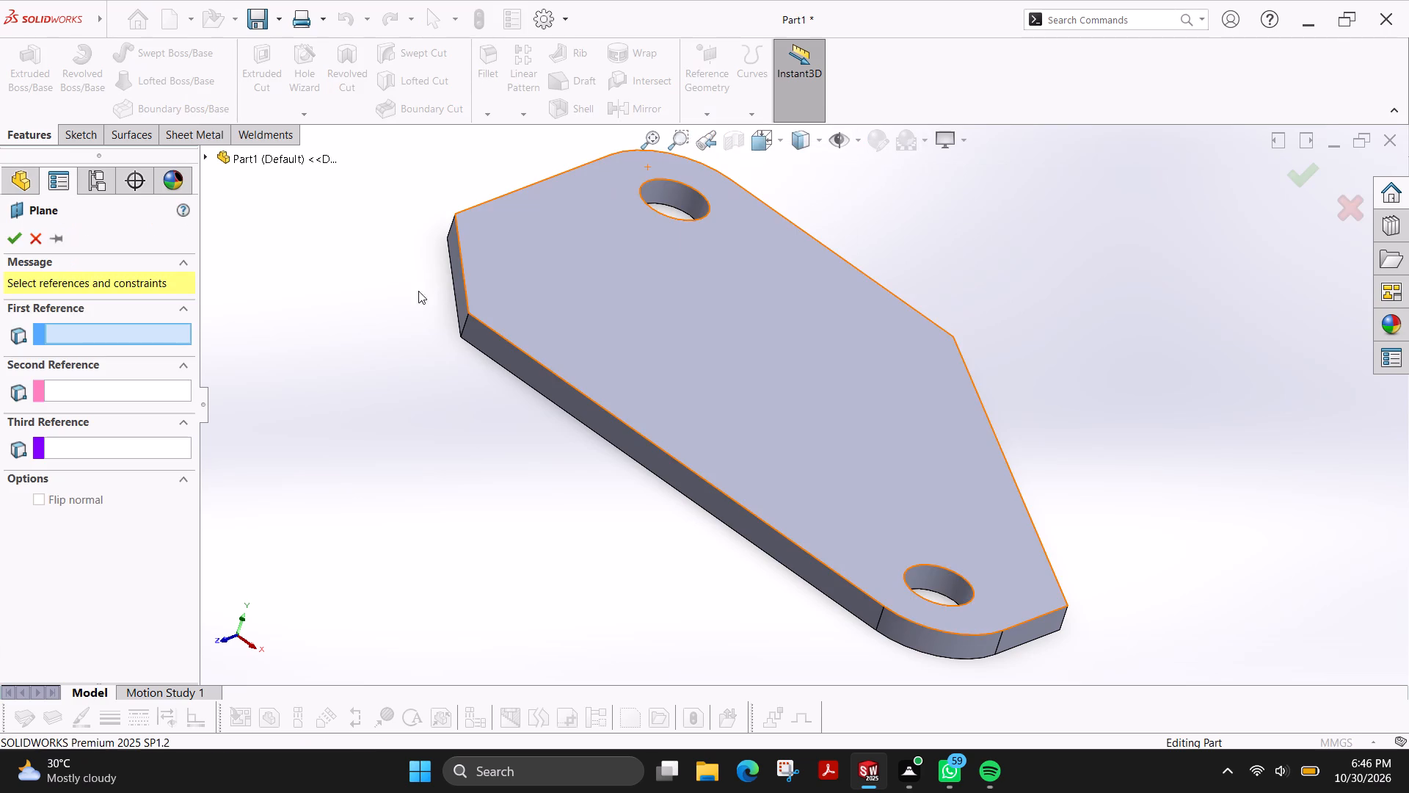
click(203, 156)
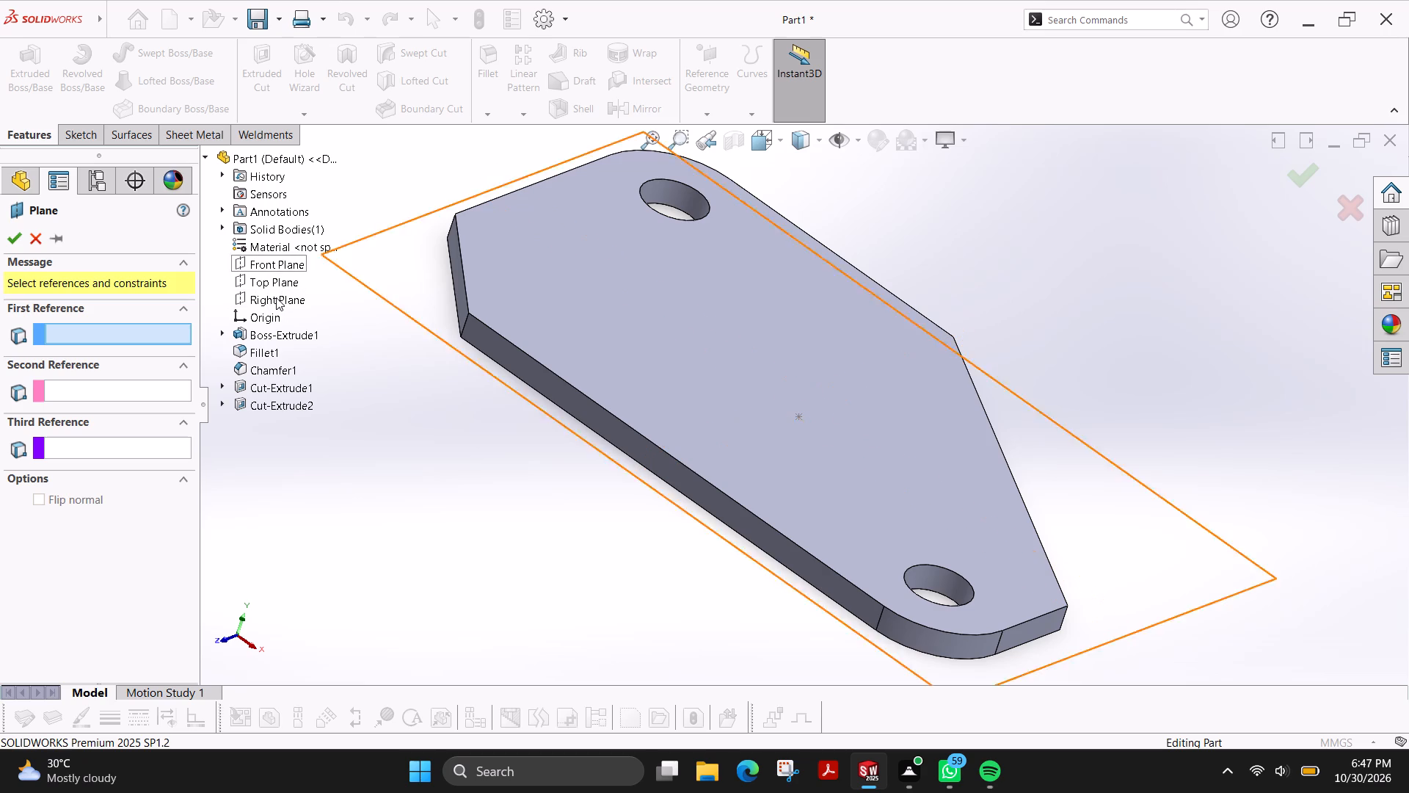
click(276, 300)
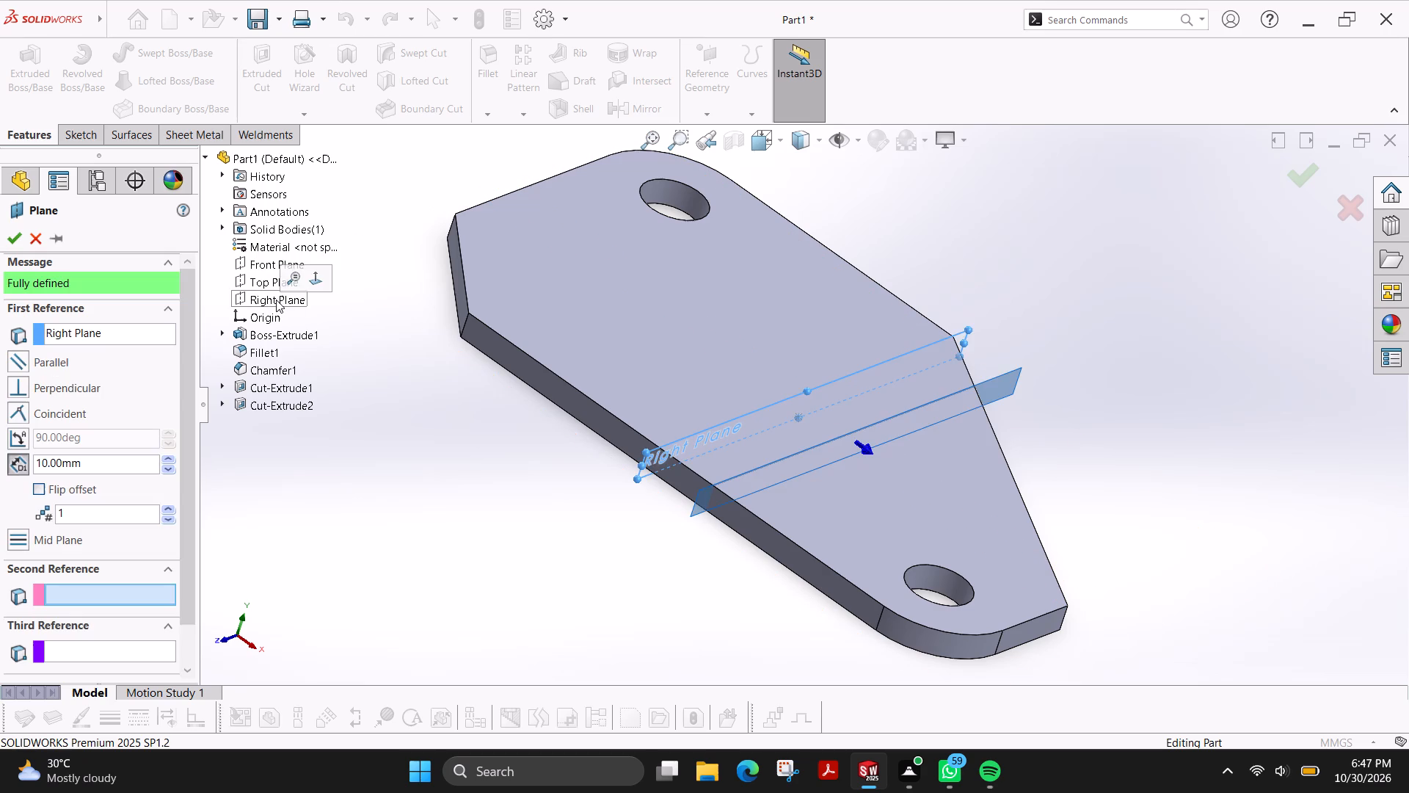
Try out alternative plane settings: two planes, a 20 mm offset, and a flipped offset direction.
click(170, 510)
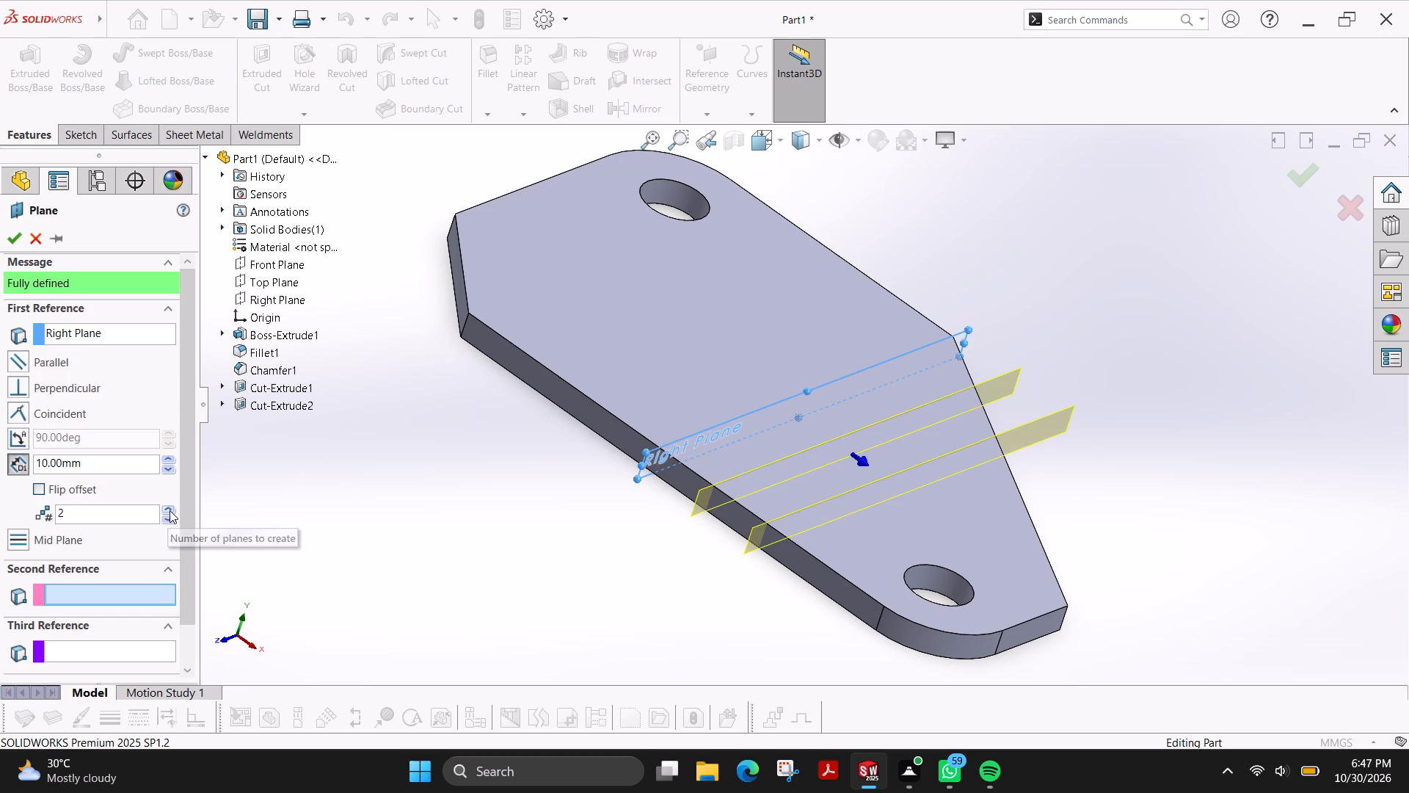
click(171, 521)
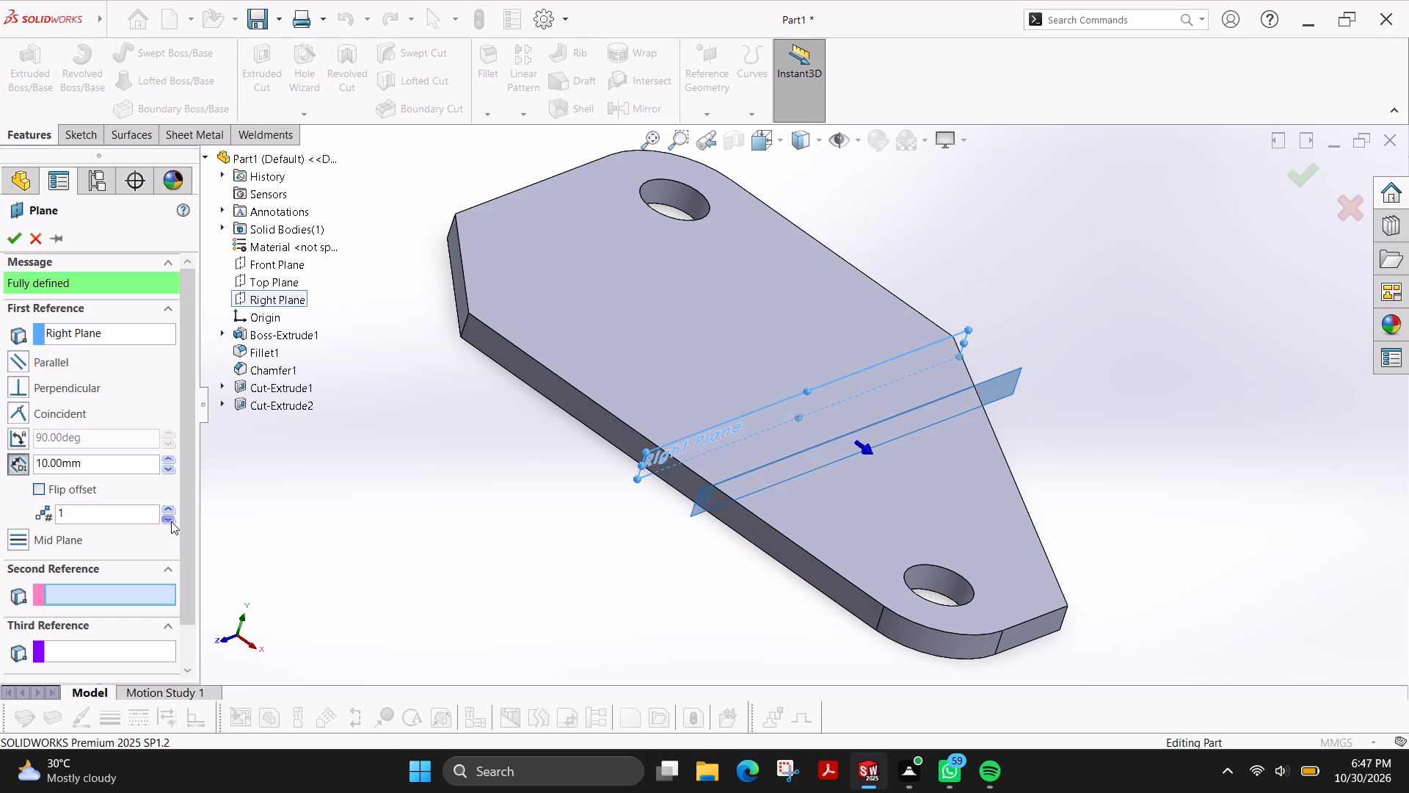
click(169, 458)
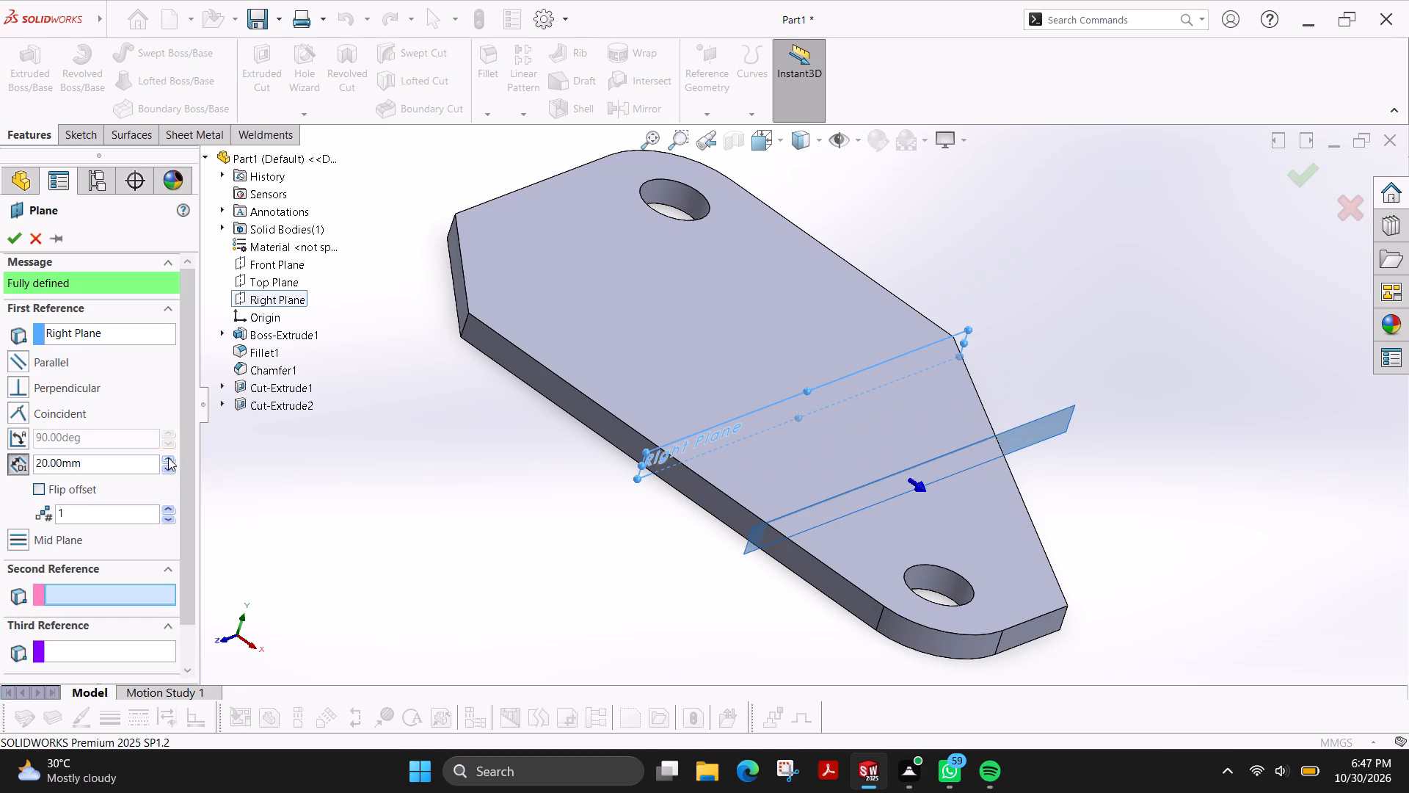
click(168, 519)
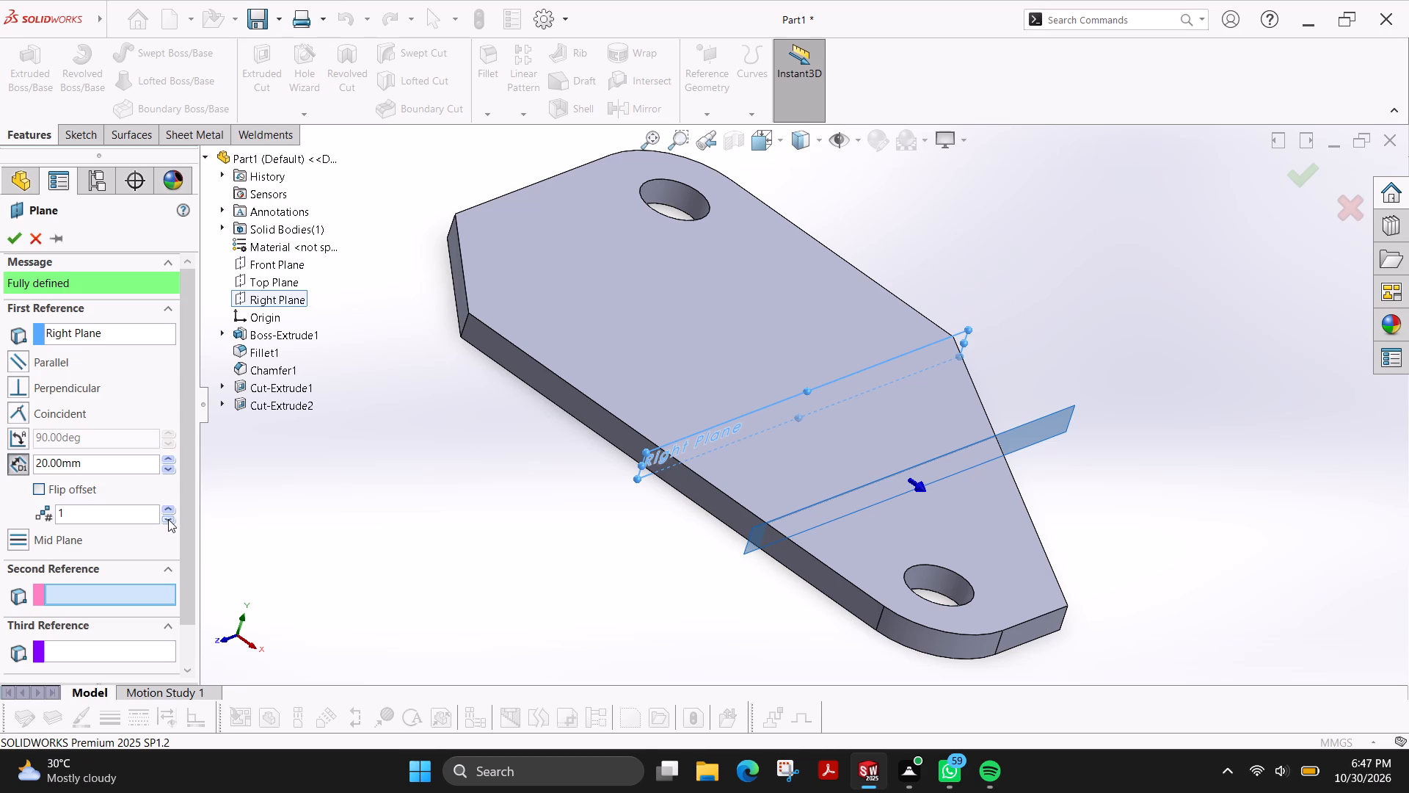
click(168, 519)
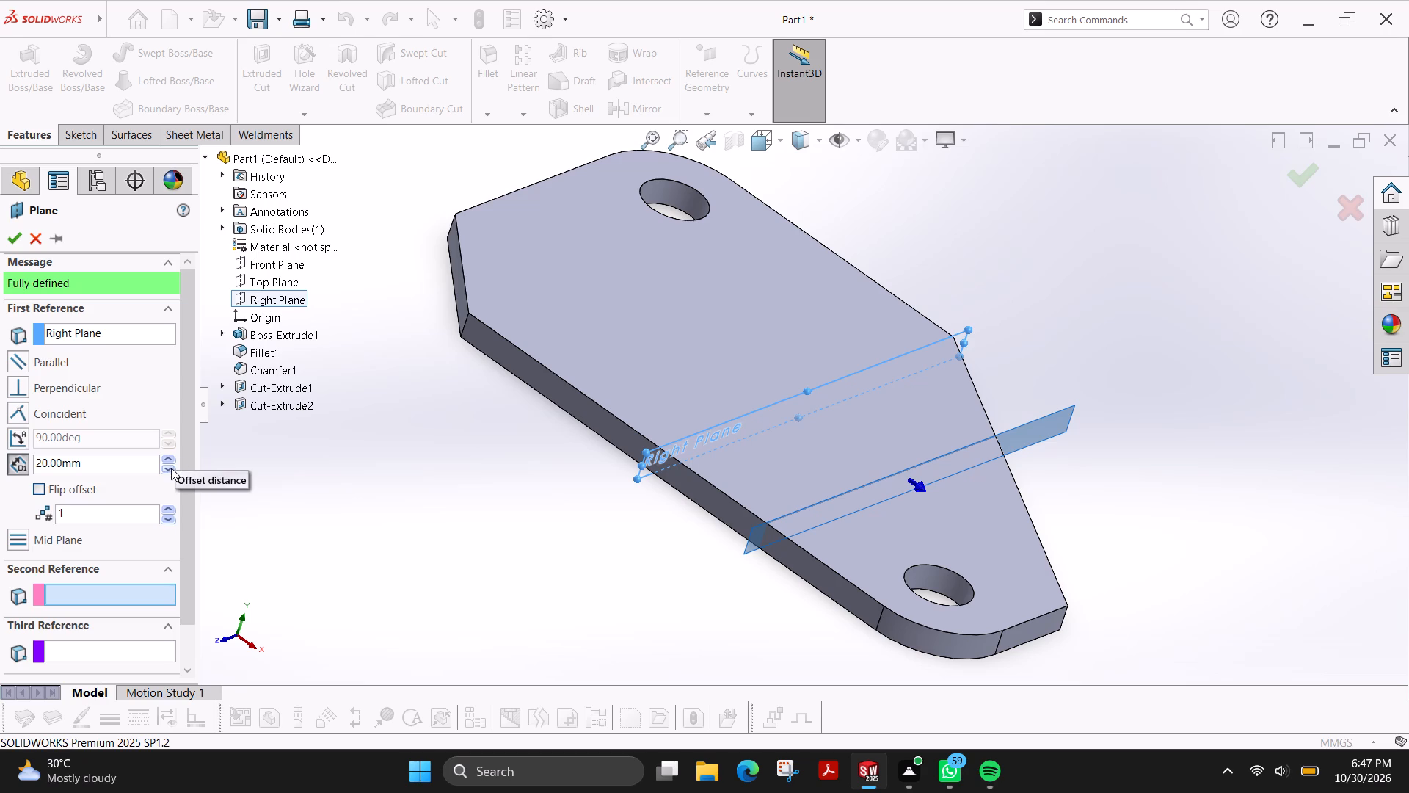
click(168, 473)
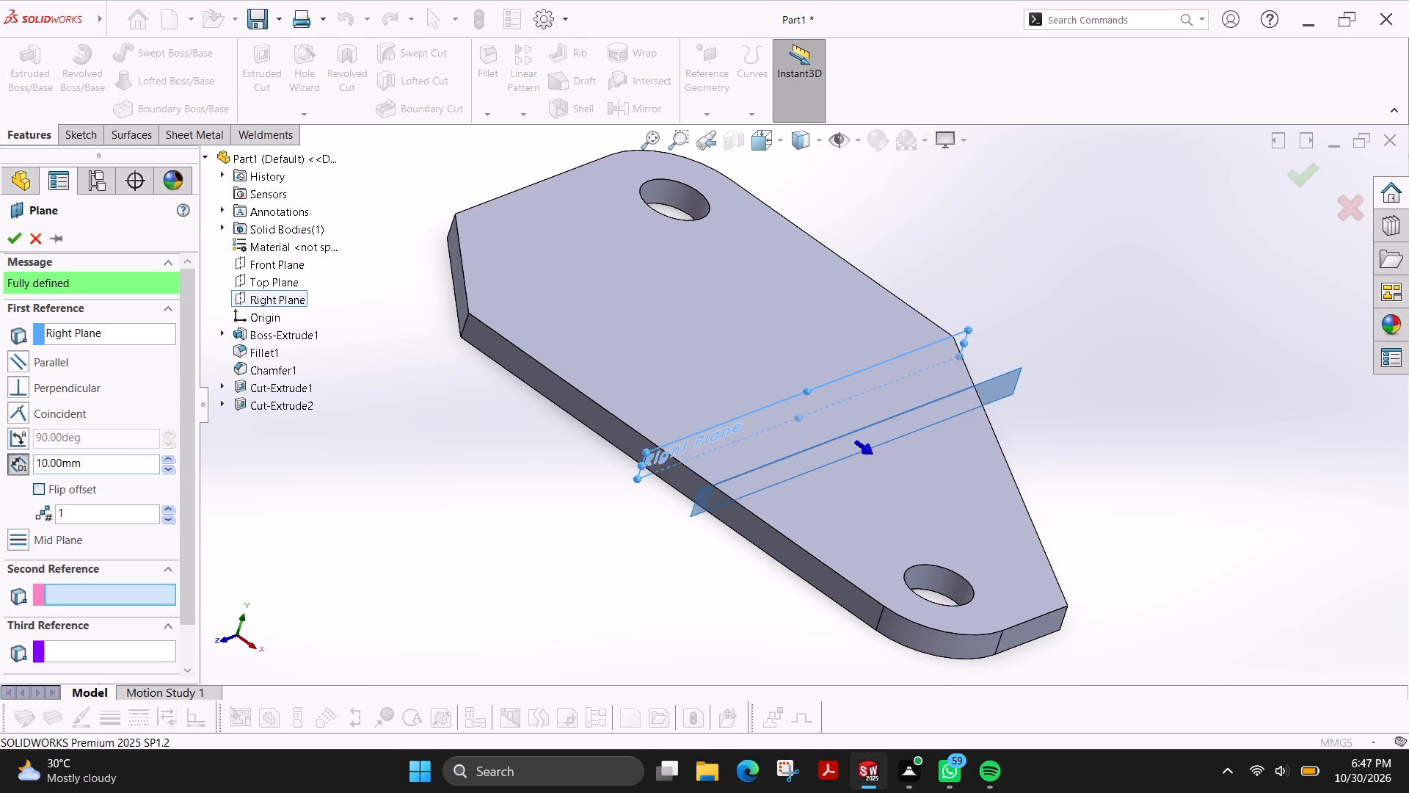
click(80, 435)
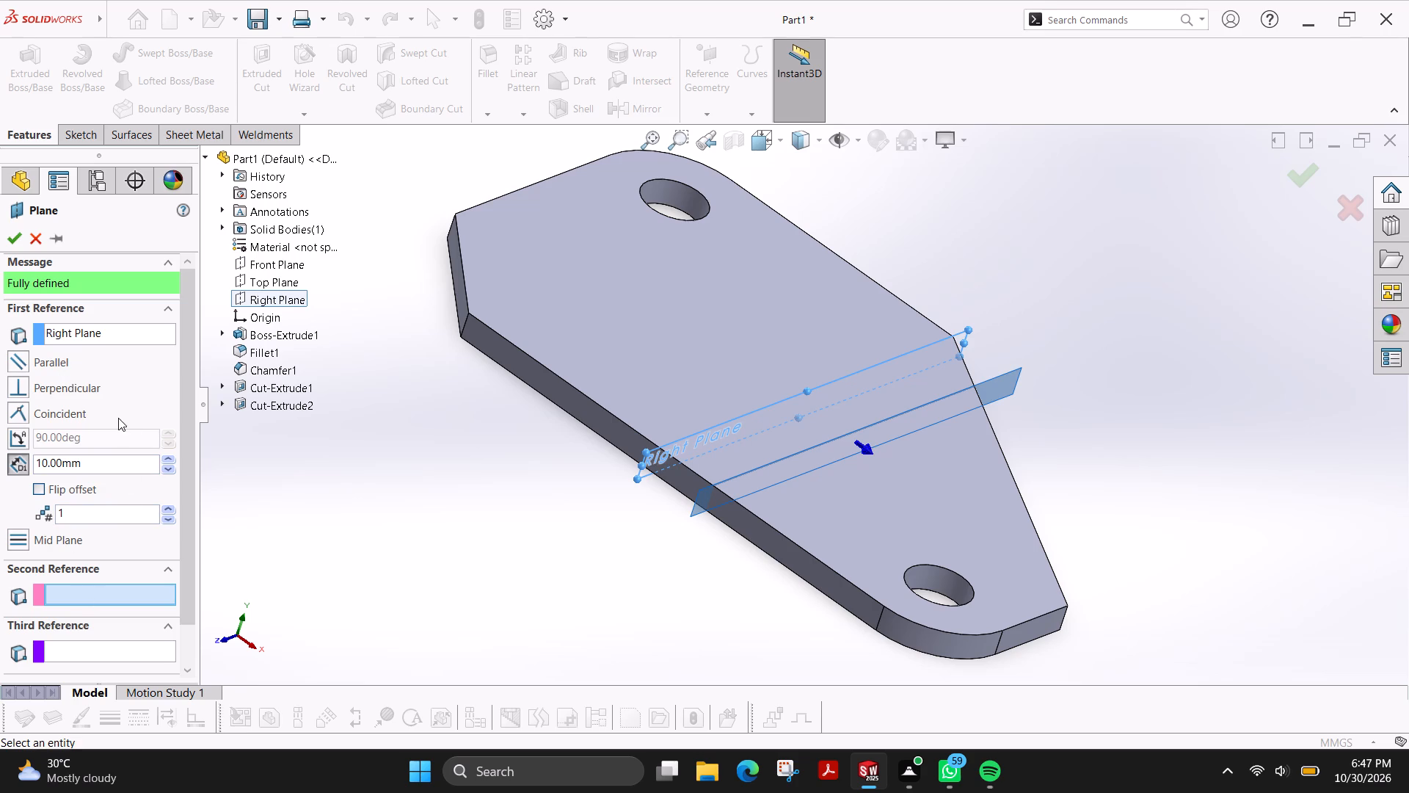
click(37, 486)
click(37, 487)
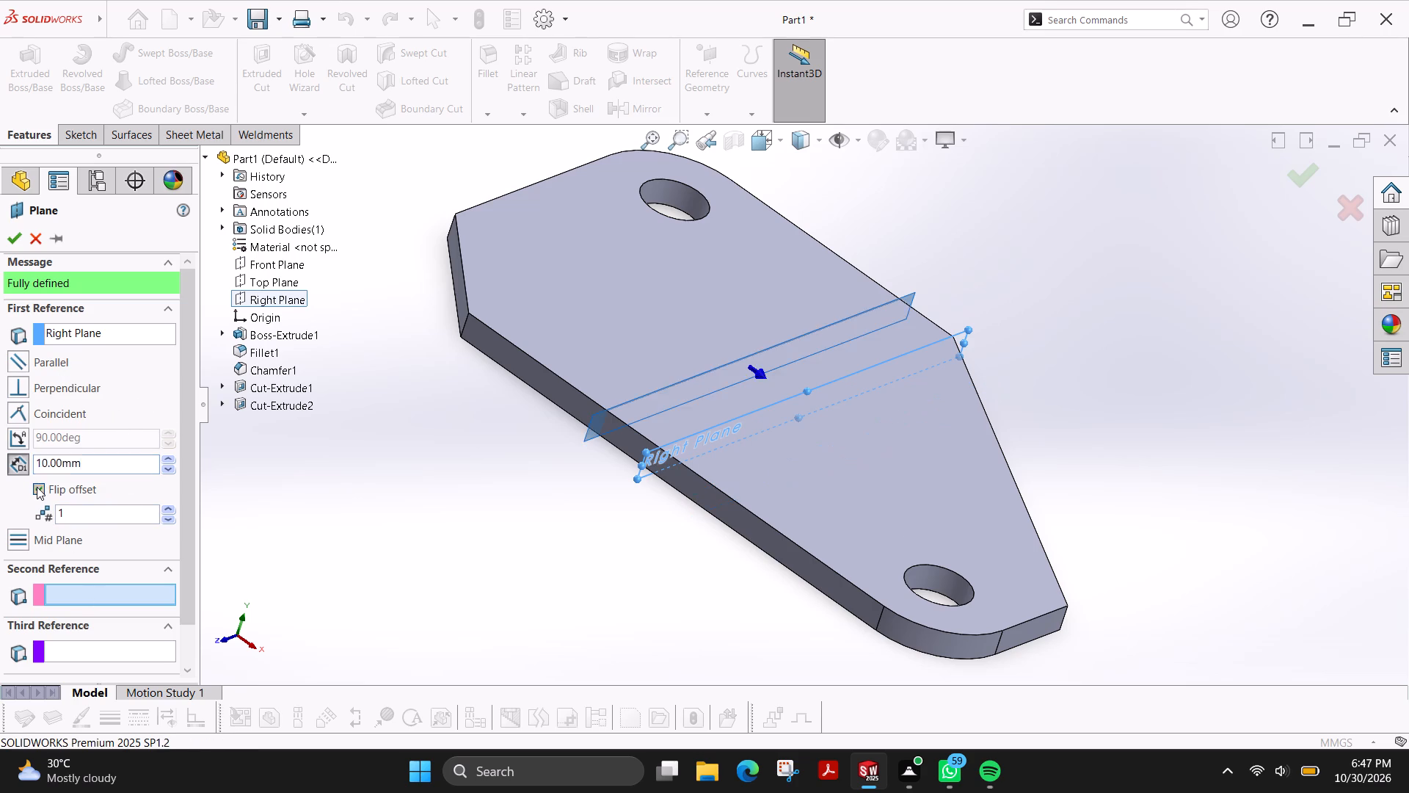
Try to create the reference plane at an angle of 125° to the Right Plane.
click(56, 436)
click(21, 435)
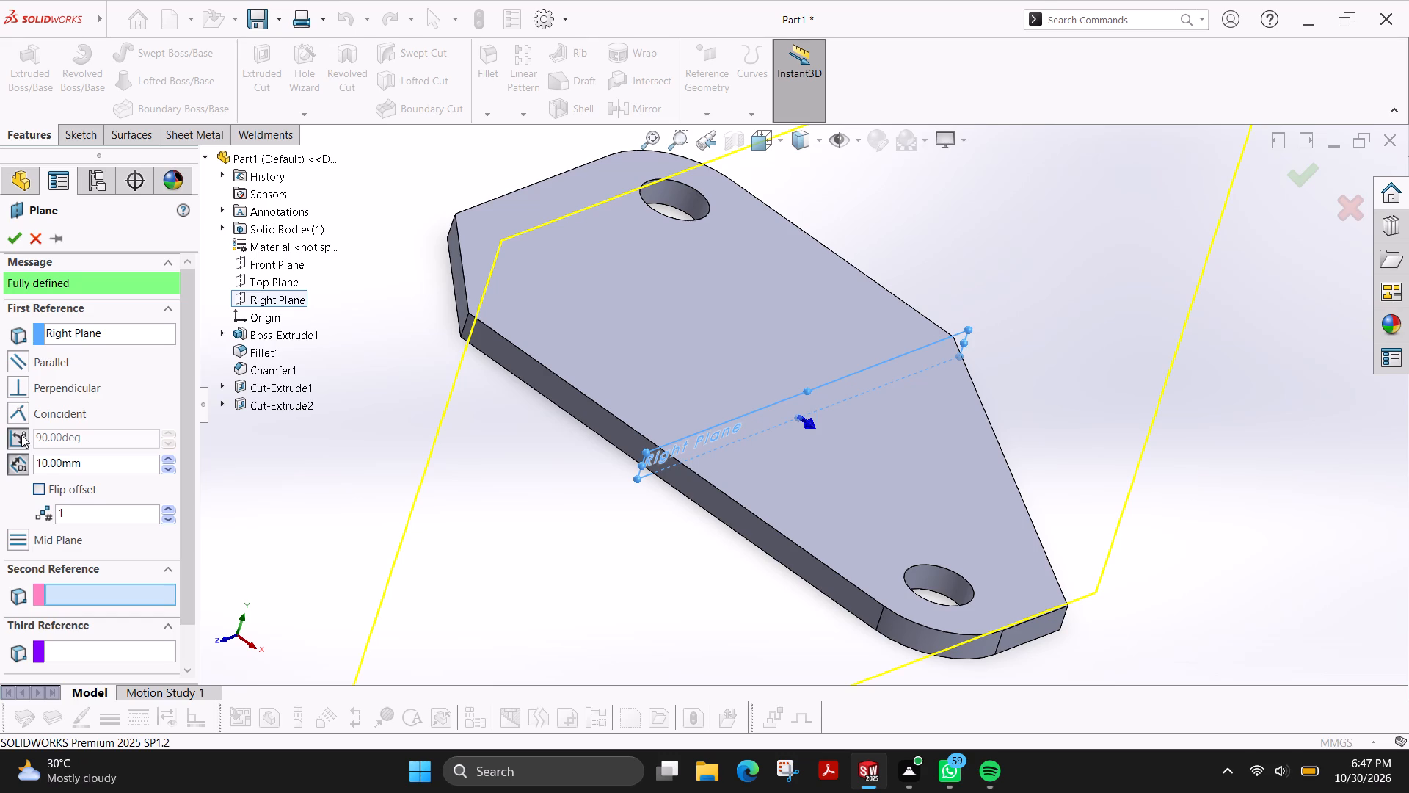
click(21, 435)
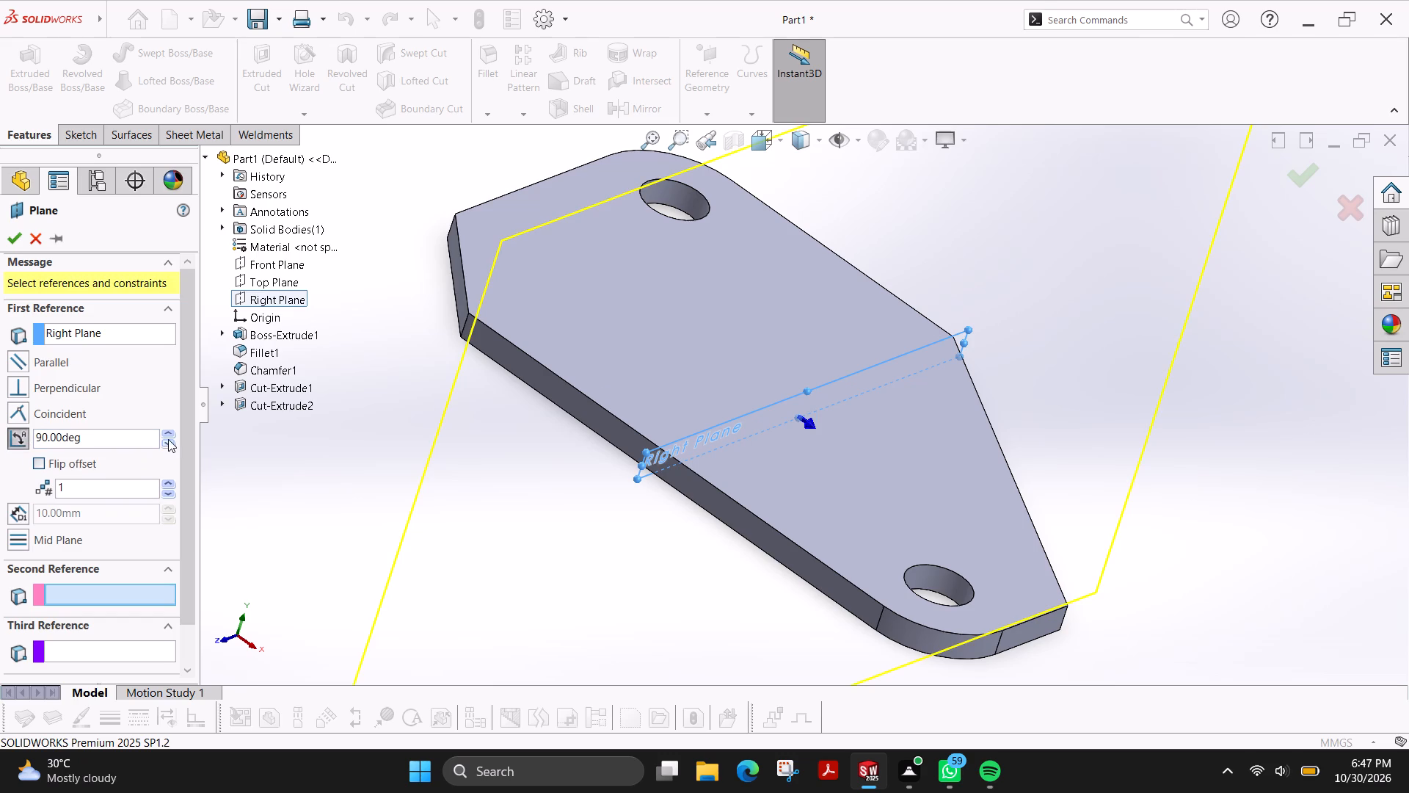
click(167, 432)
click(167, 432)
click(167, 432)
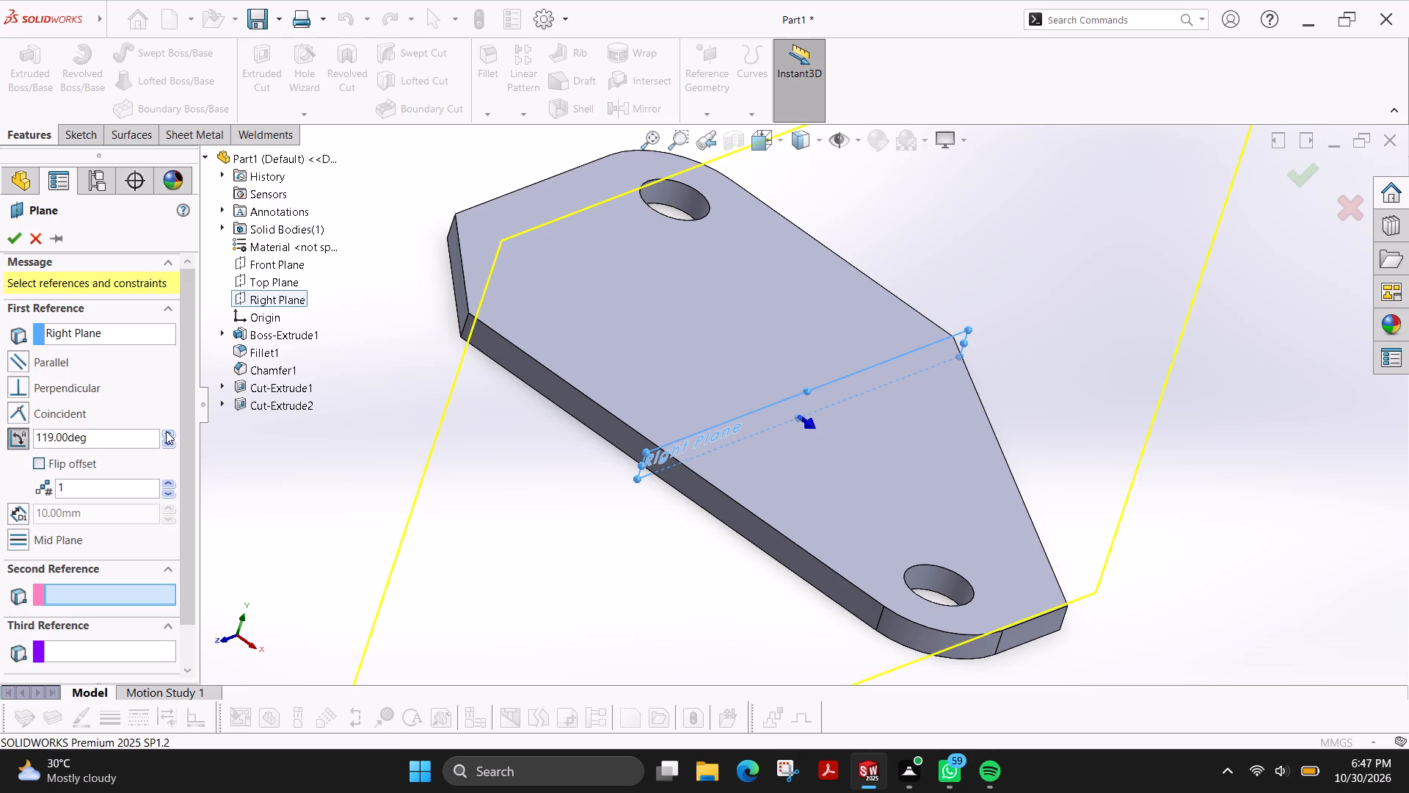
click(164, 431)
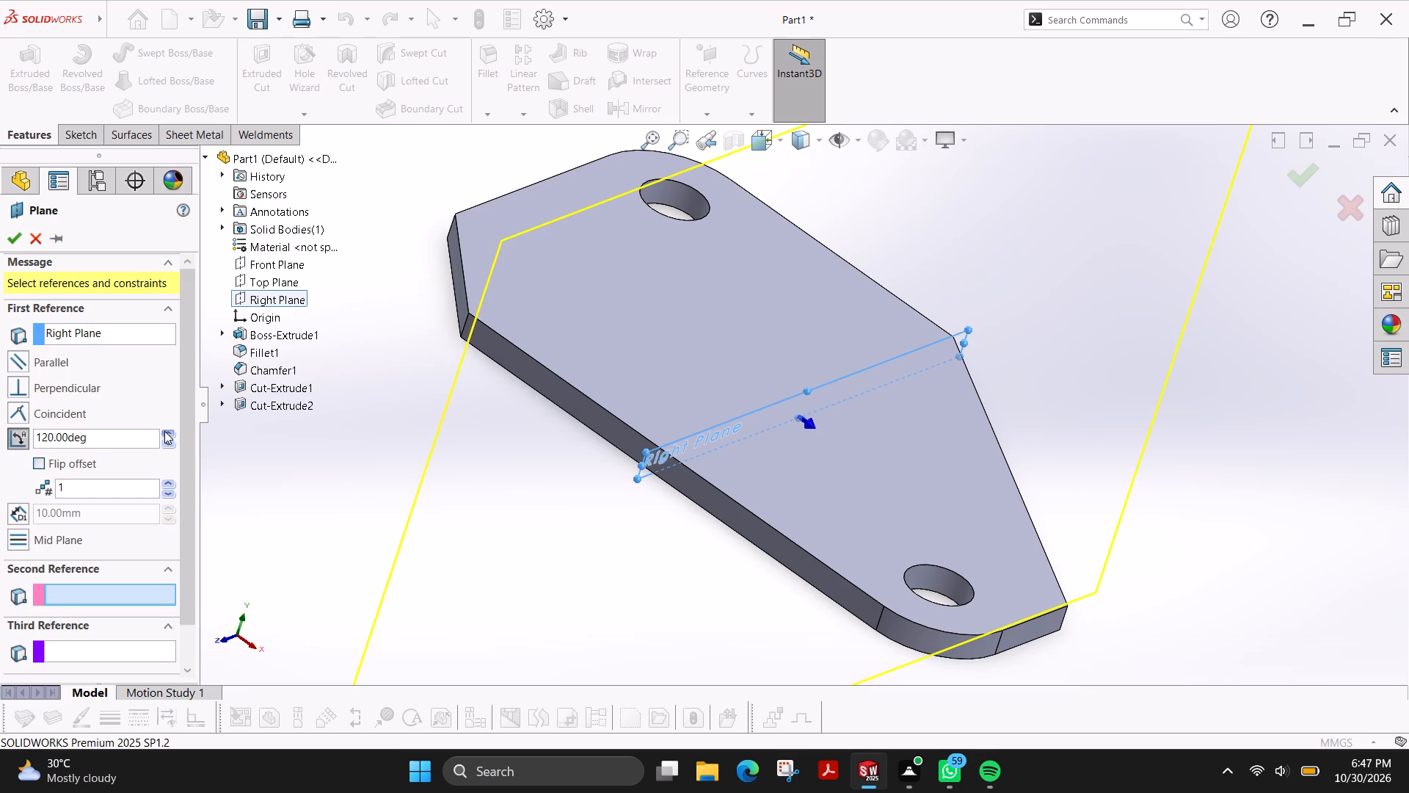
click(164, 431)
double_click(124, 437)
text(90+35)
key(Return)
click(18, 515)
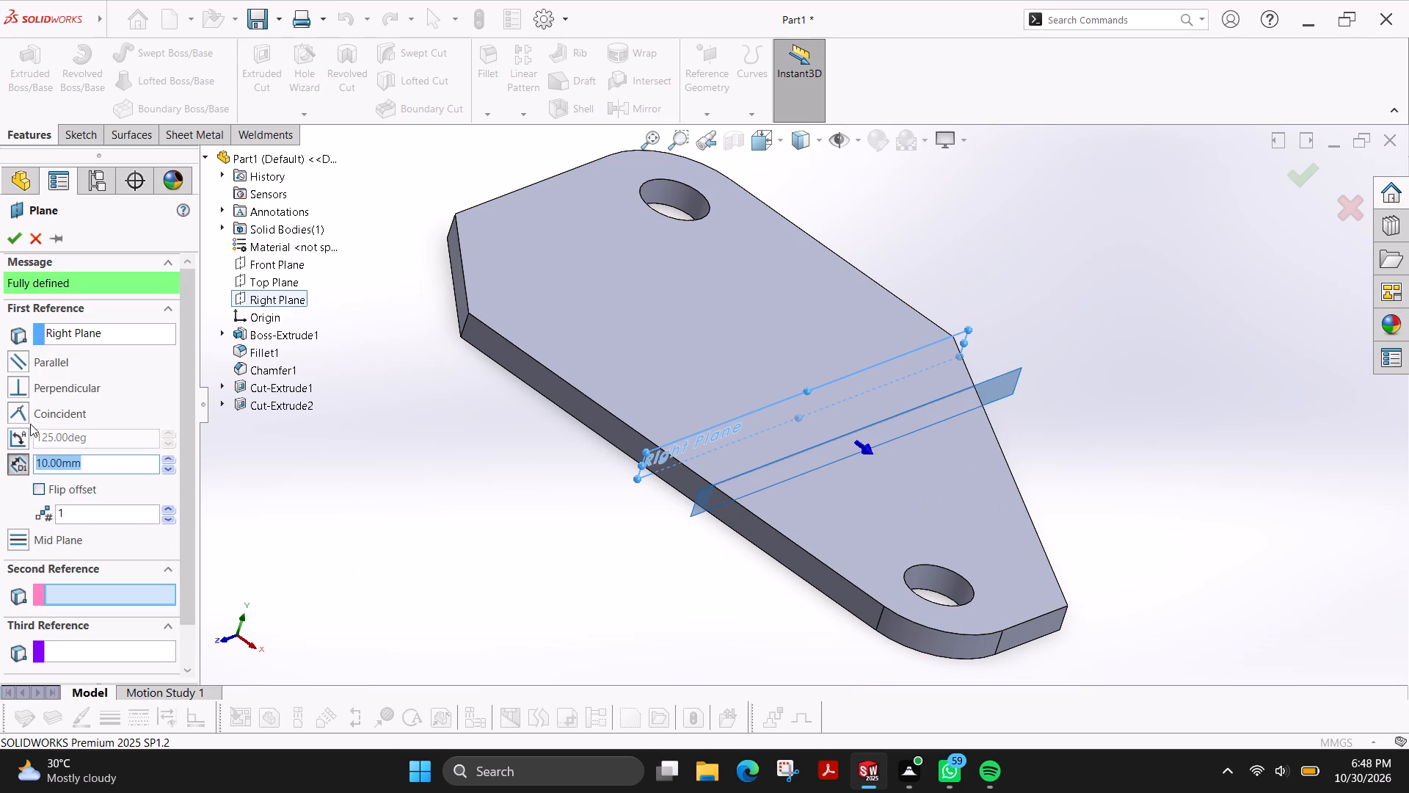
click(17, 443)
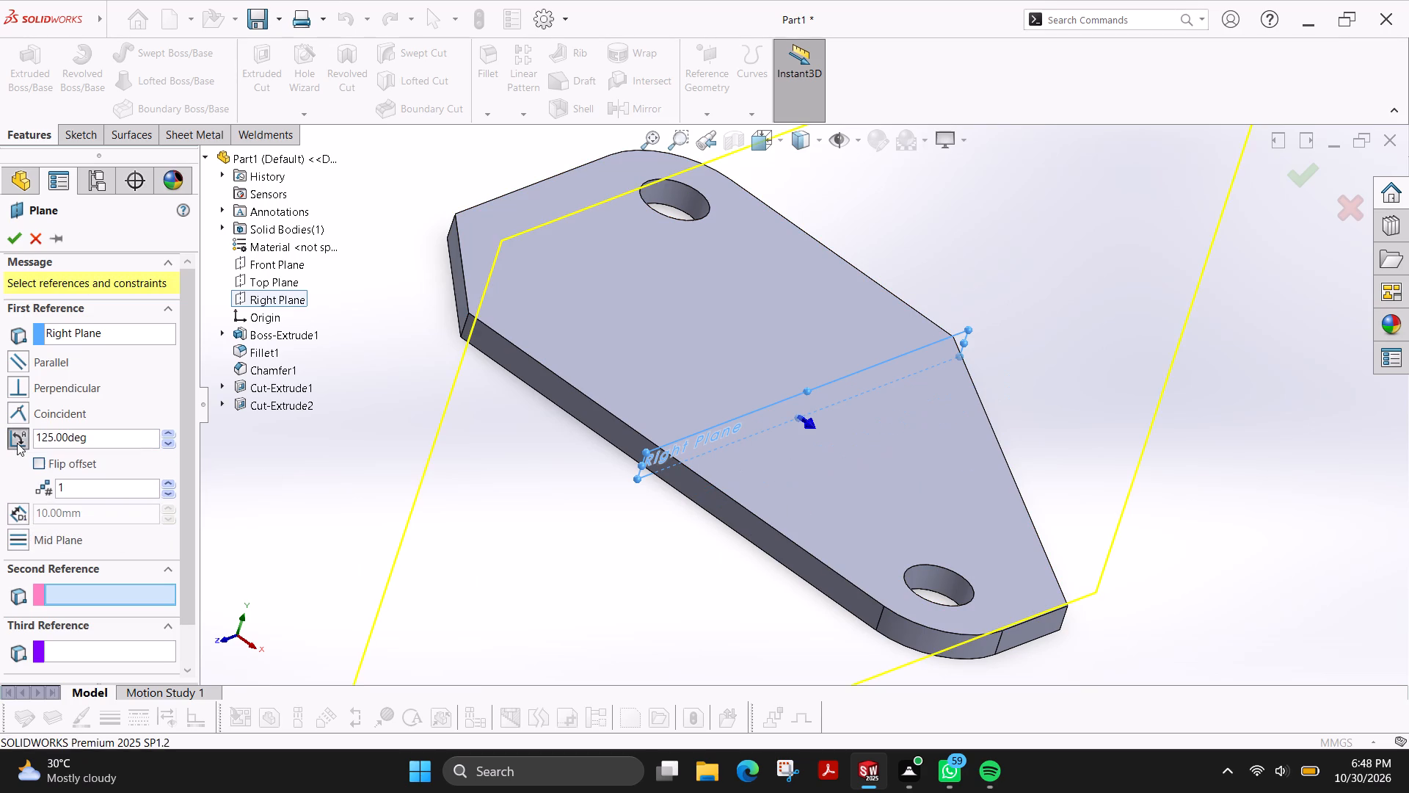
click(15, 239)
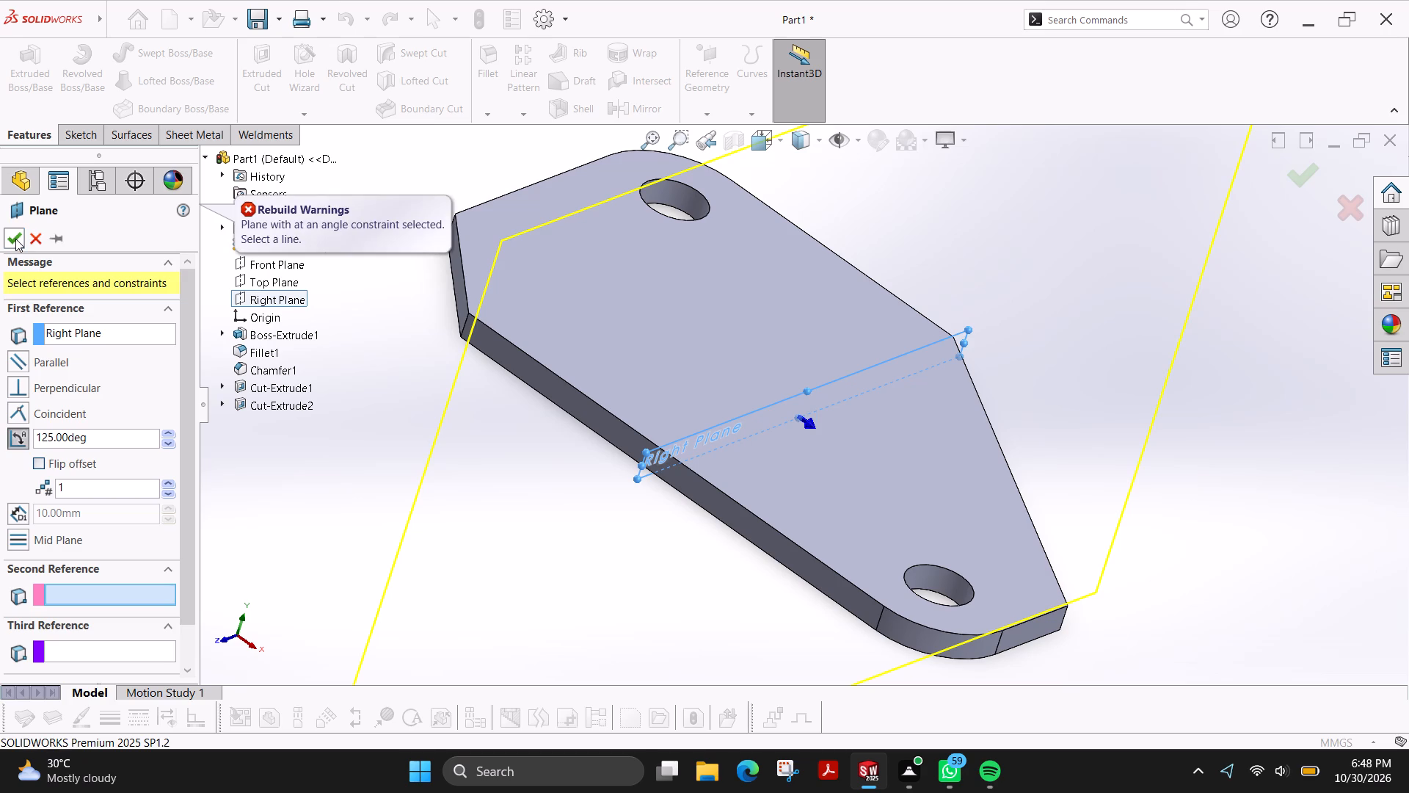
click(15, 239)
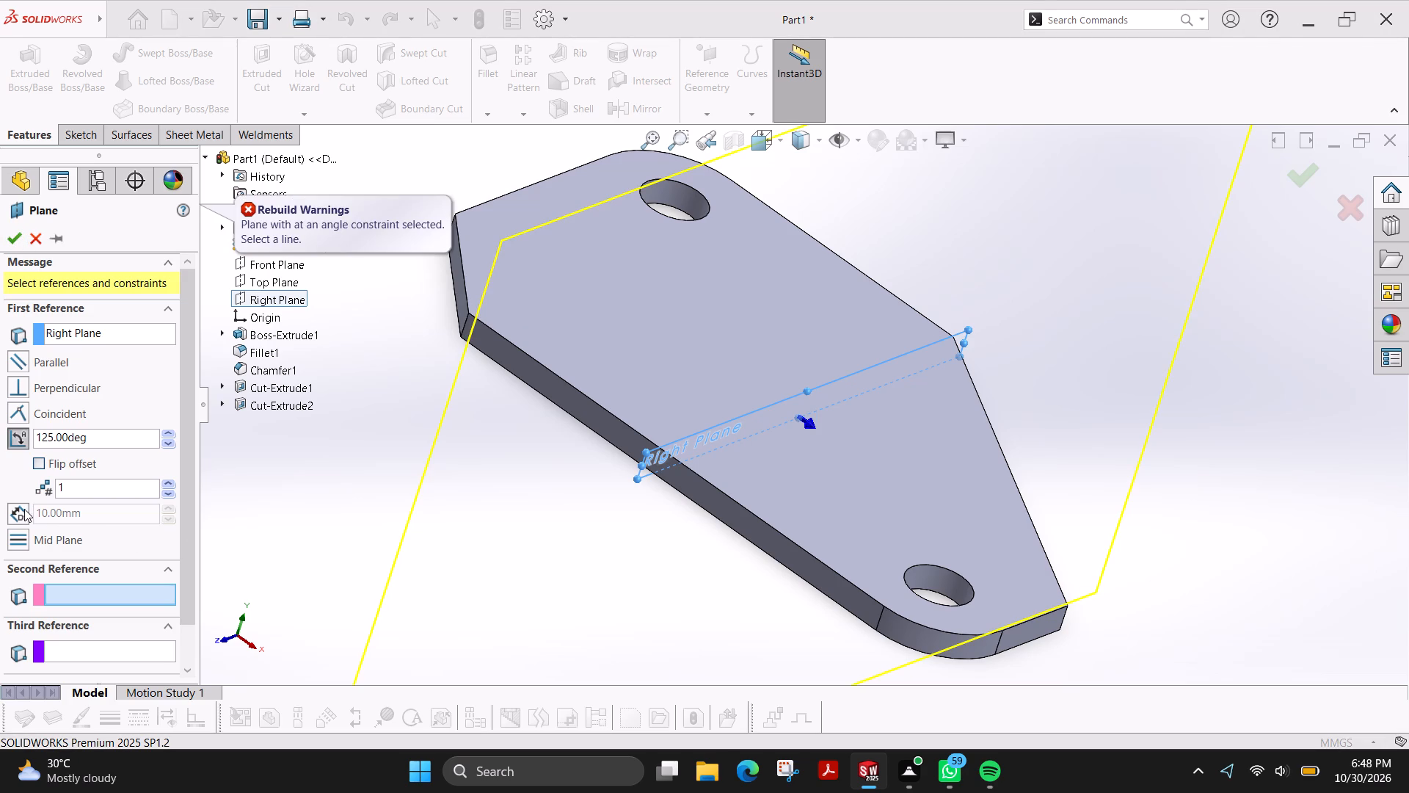
Create the reference plane at an offset distance of 10 mm from the Right Plane.
click(22, 509)
click(7, 247)
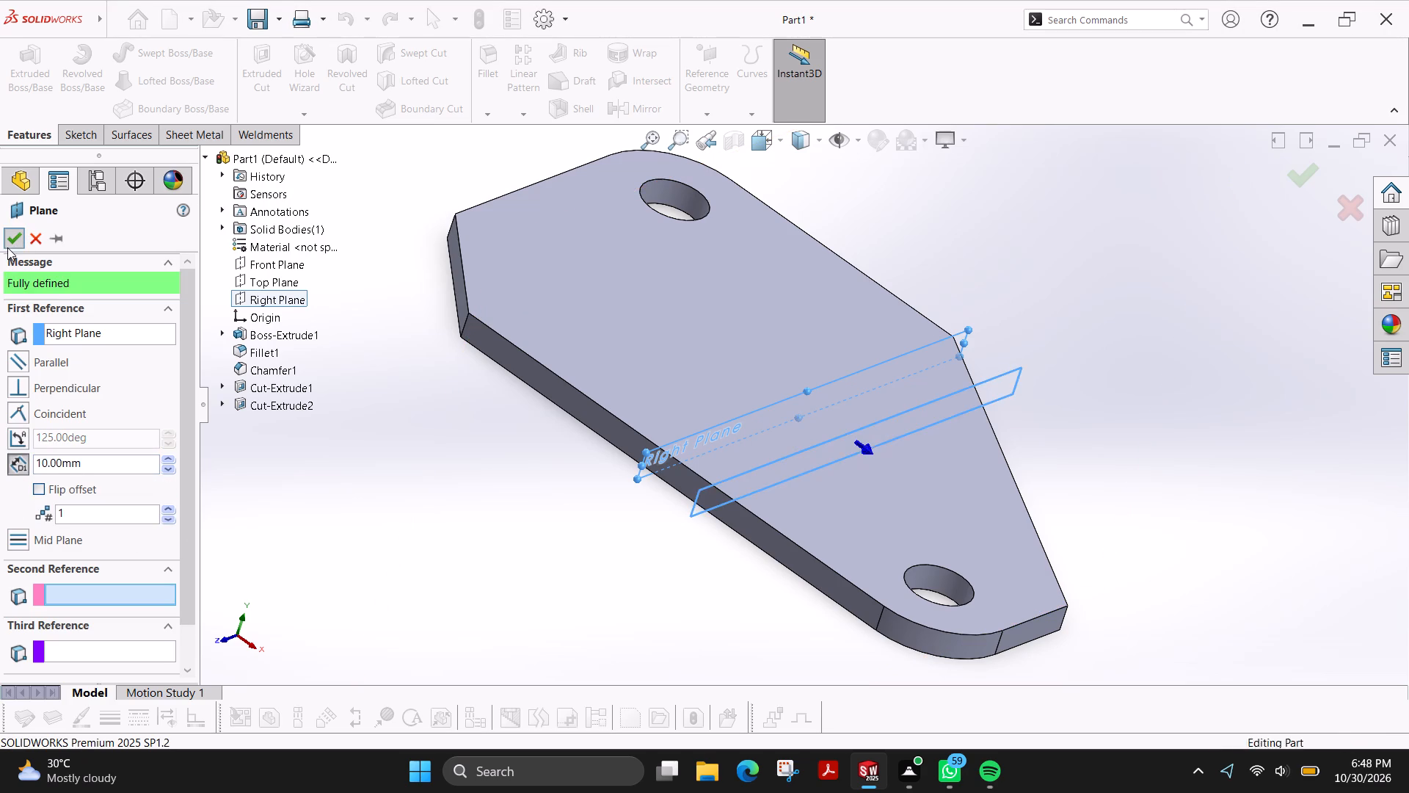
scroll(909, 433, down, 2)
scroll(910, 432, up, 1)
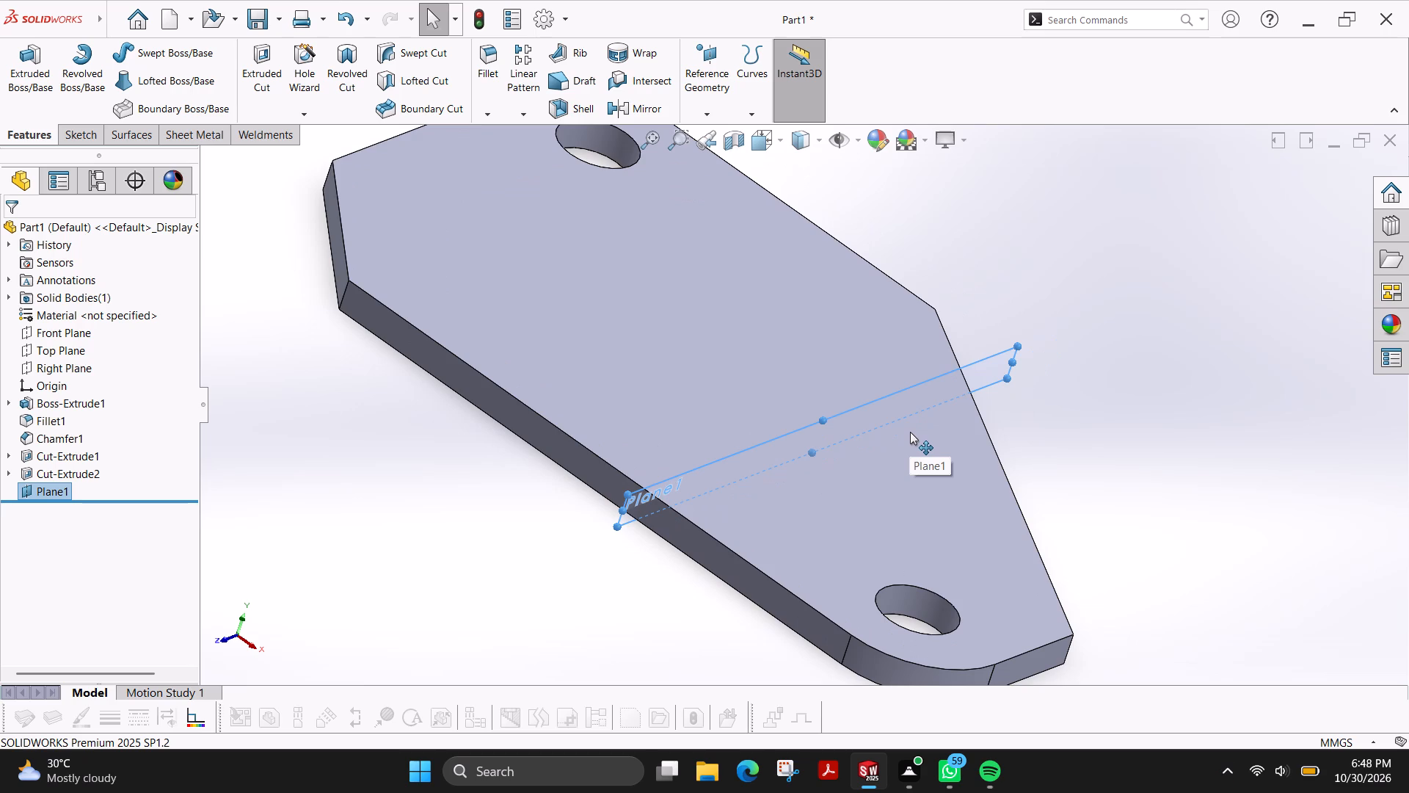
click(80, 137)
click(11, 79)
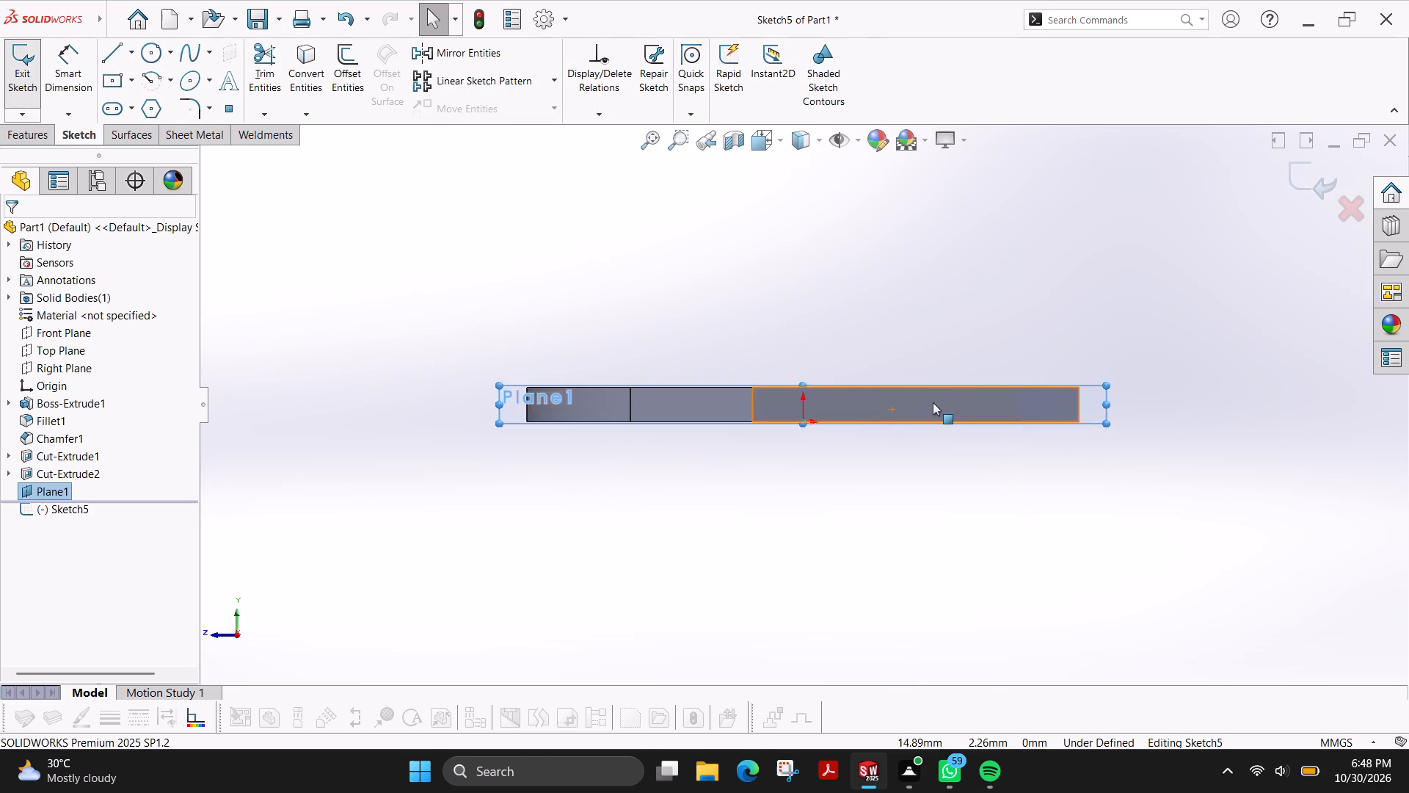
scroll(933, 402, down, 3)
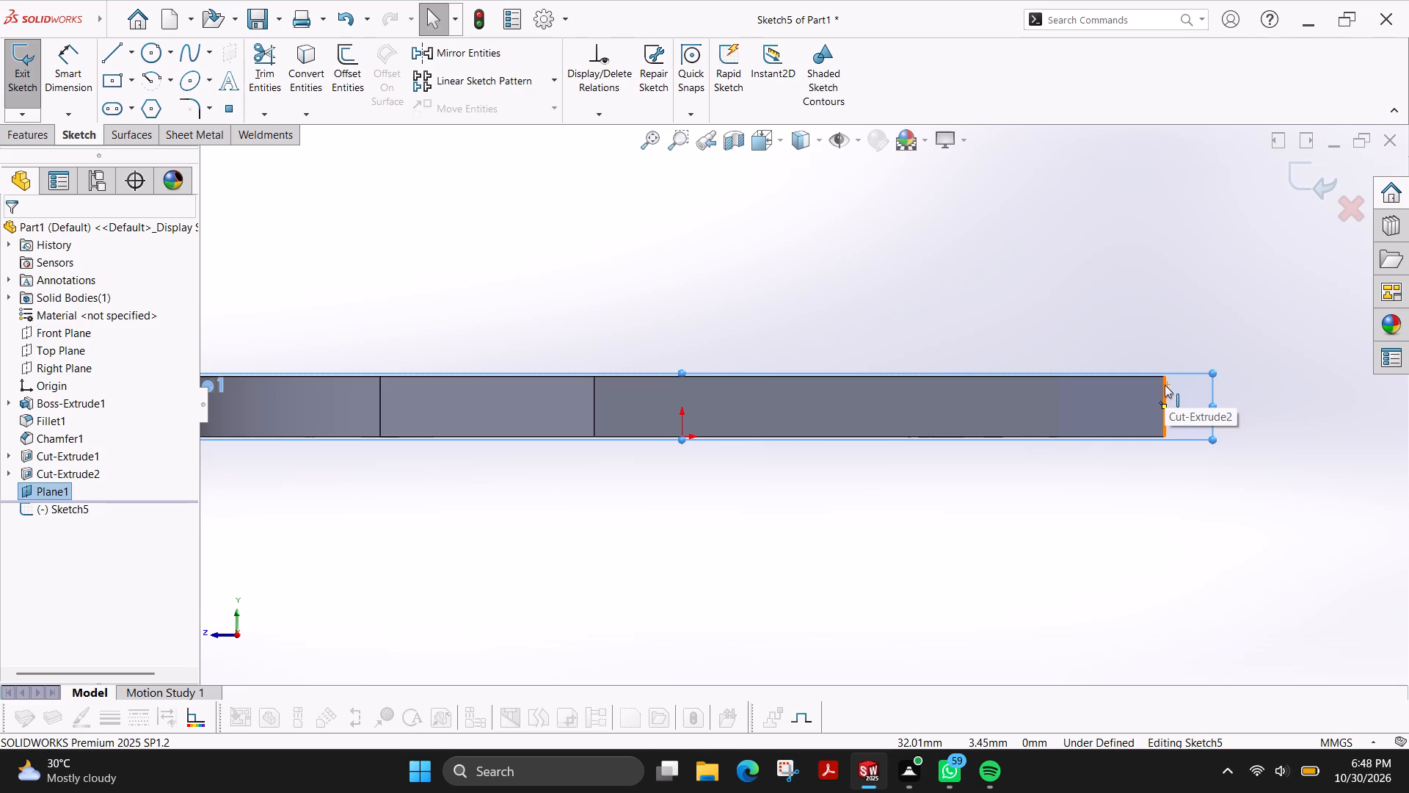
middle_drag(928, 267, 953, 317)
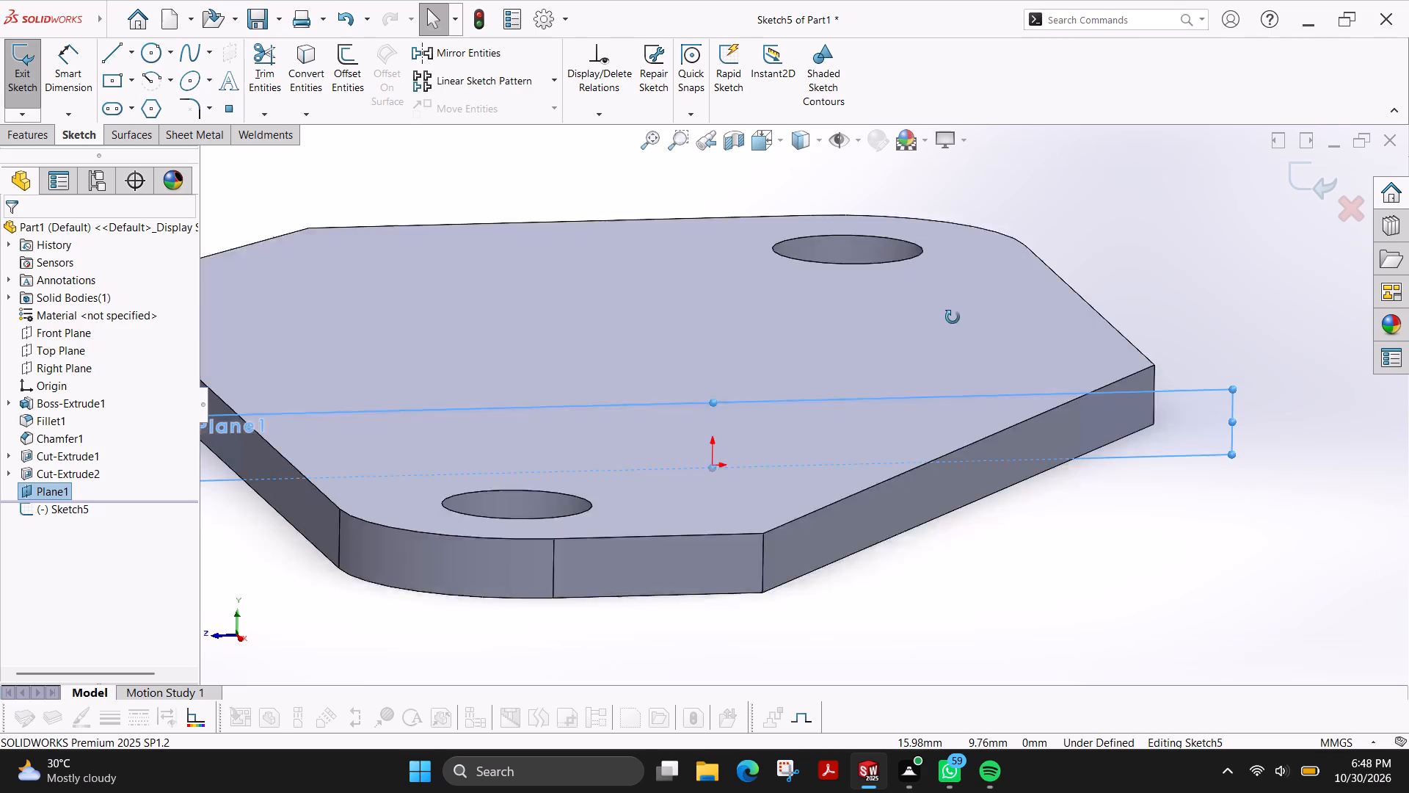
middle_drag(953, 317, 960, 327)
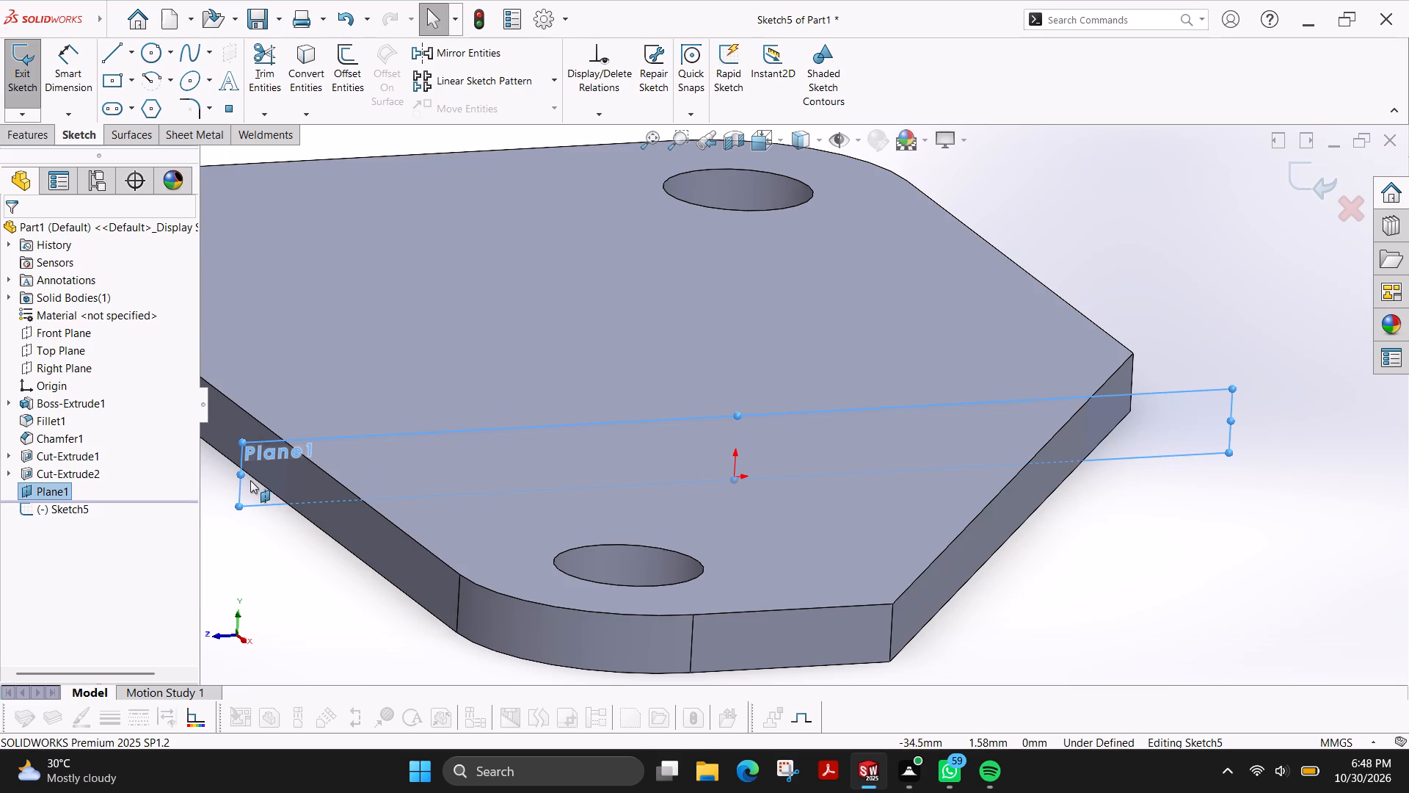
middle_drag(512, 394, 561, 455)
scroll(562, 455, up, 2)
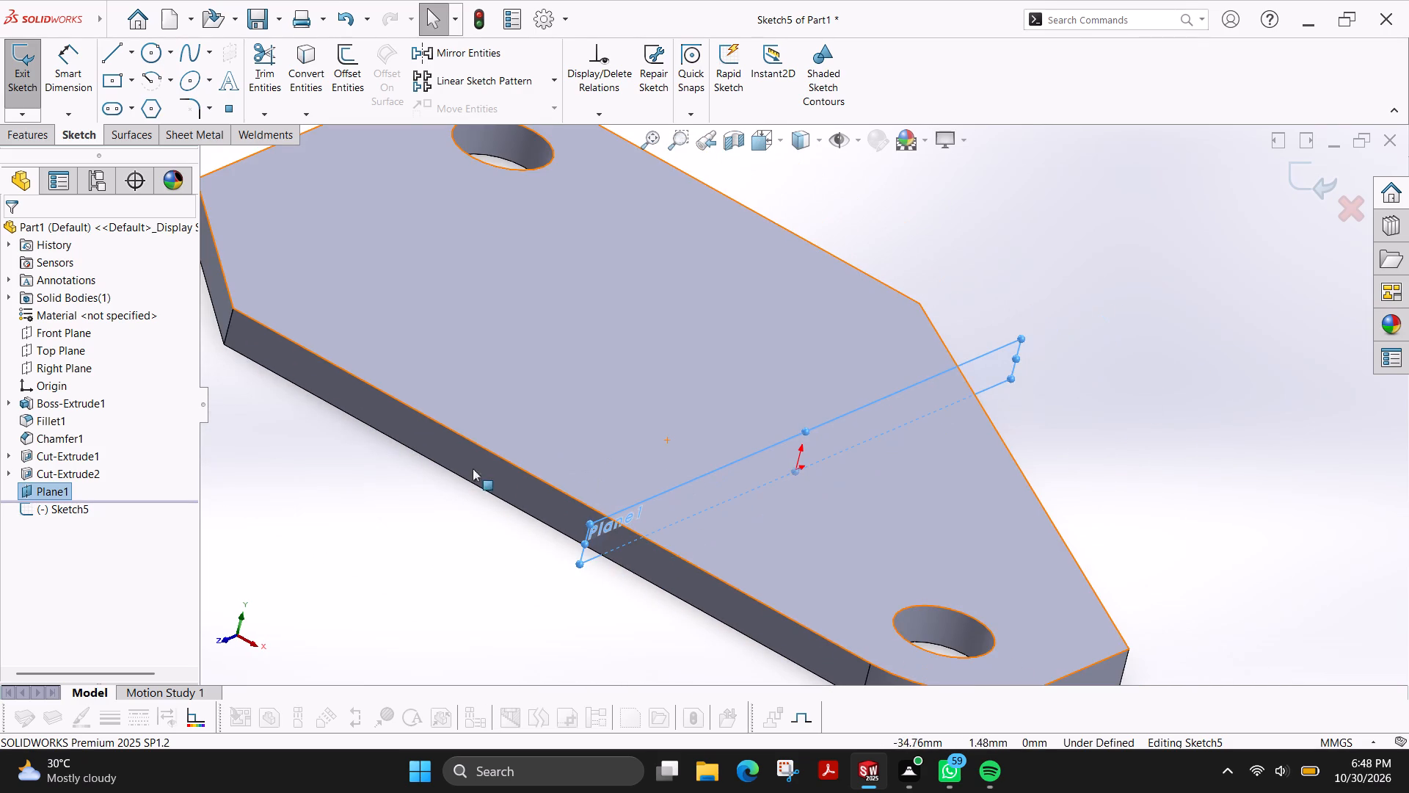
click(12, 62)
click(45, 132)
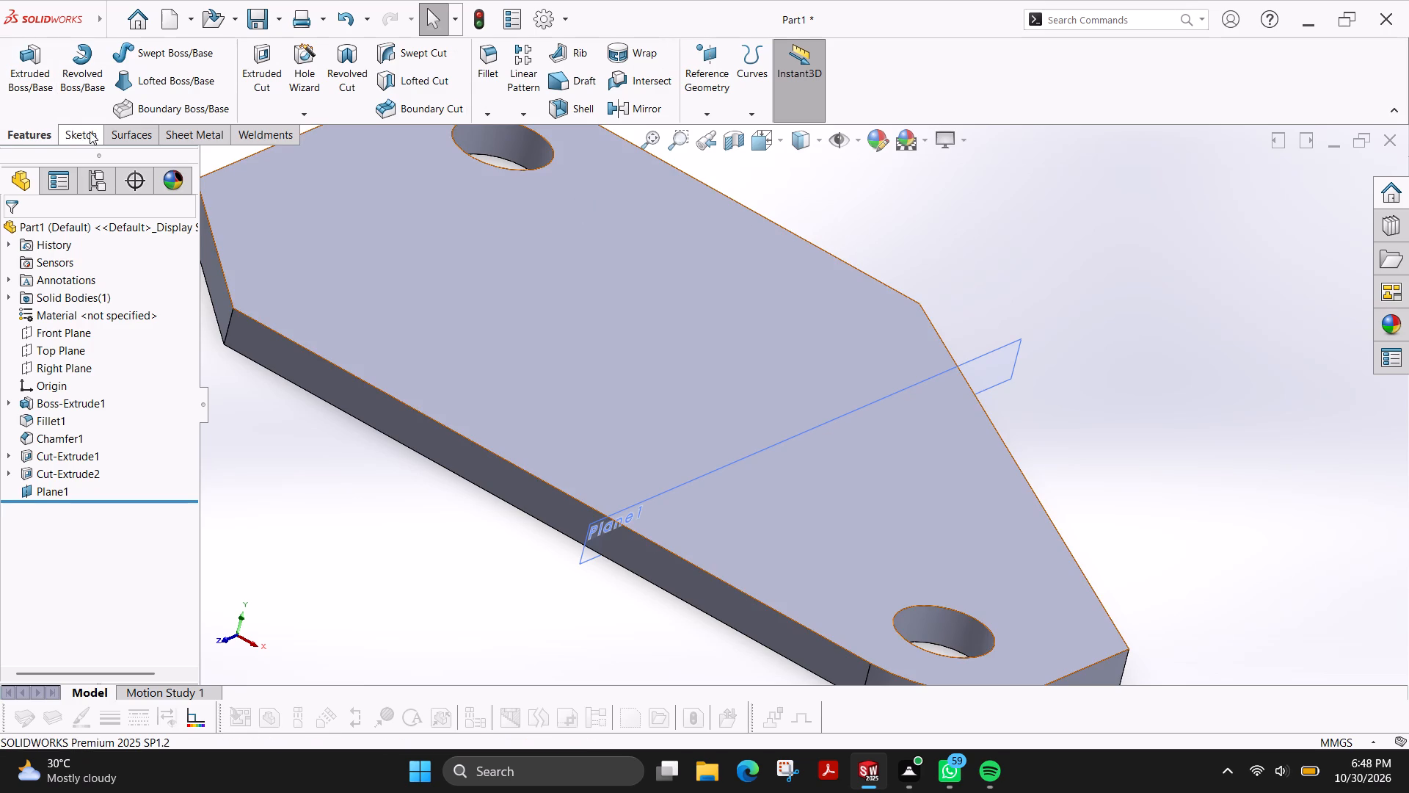
Set the new reference plane's offset from the Right Plane to 20 mm.
click(550, 604)
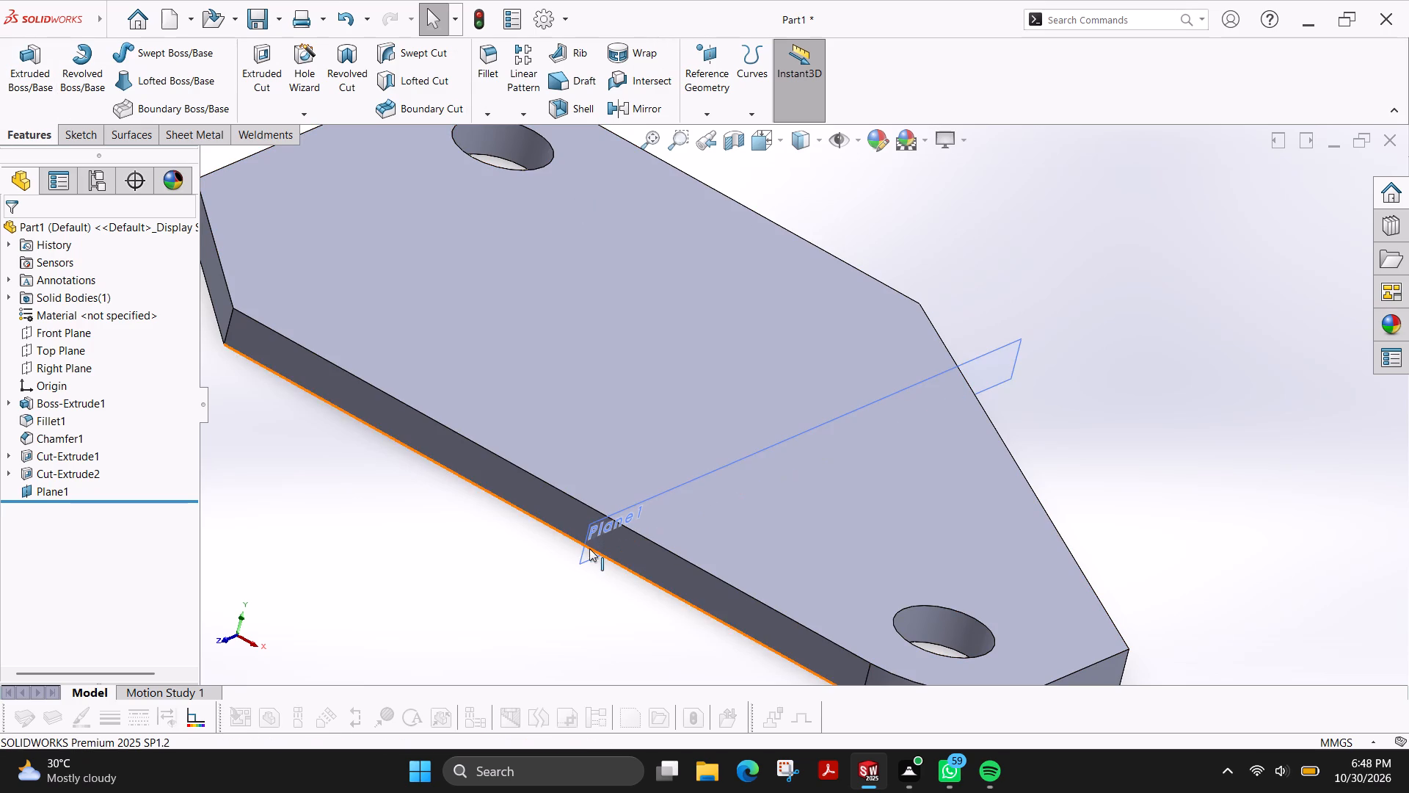
click(582, 554)
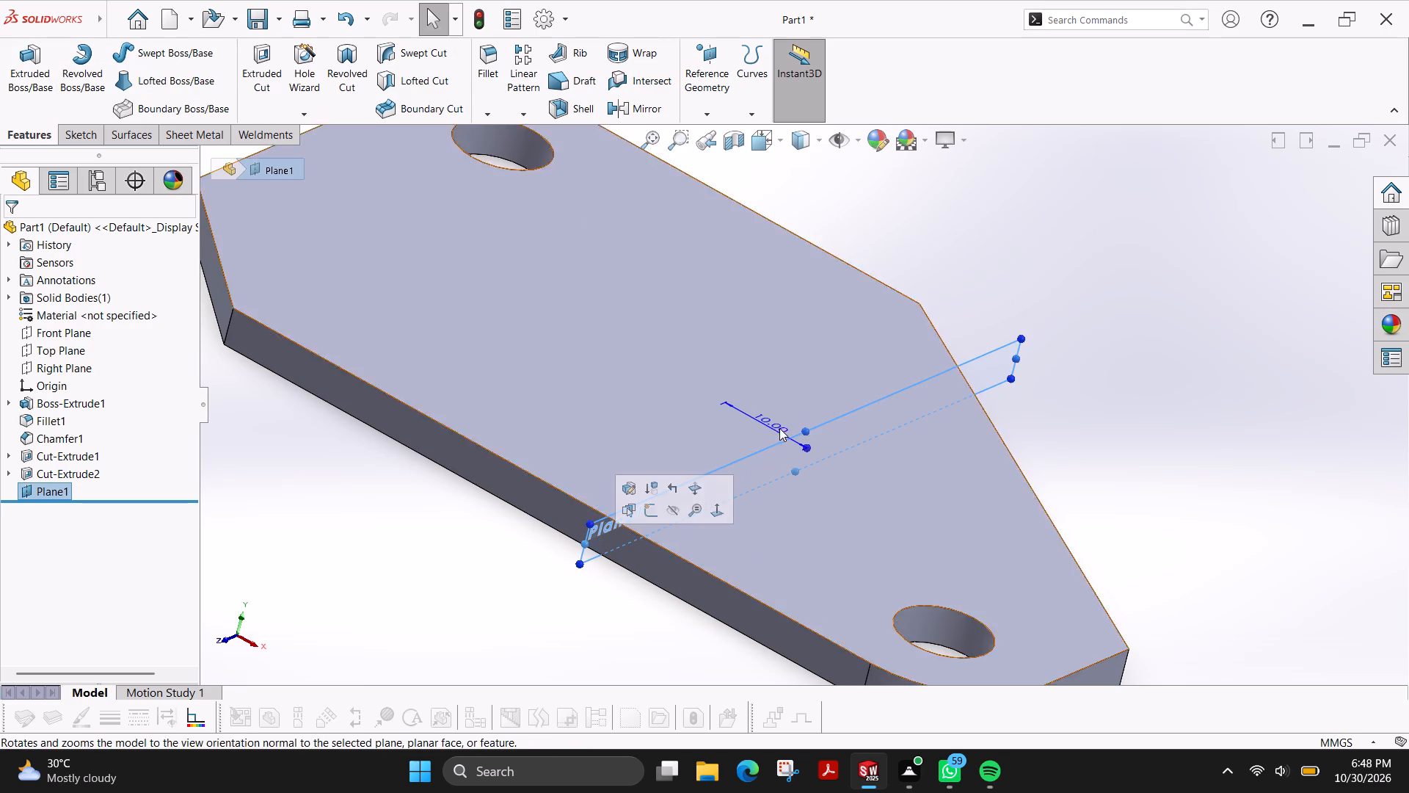
double_click(775, 425)
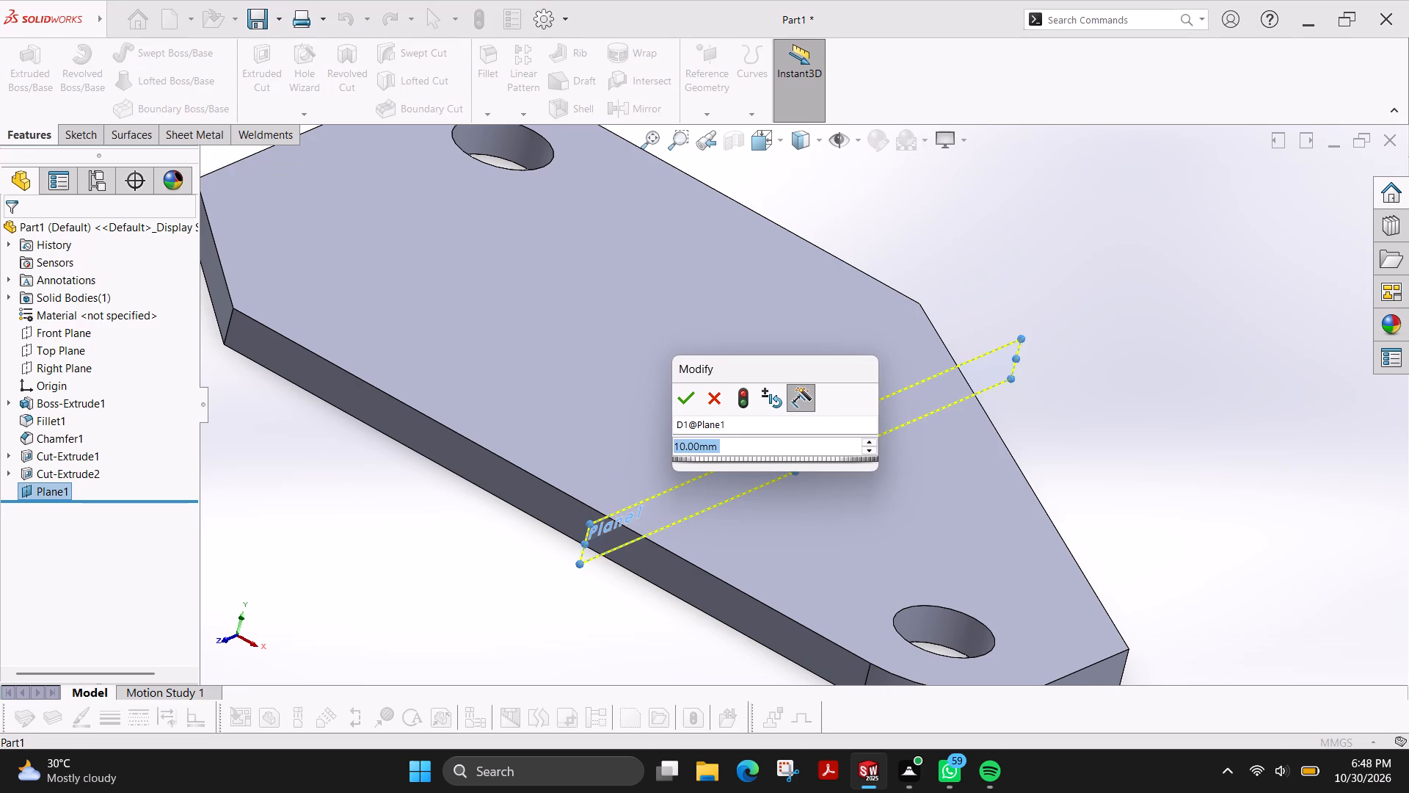
text(20)
key(Return)
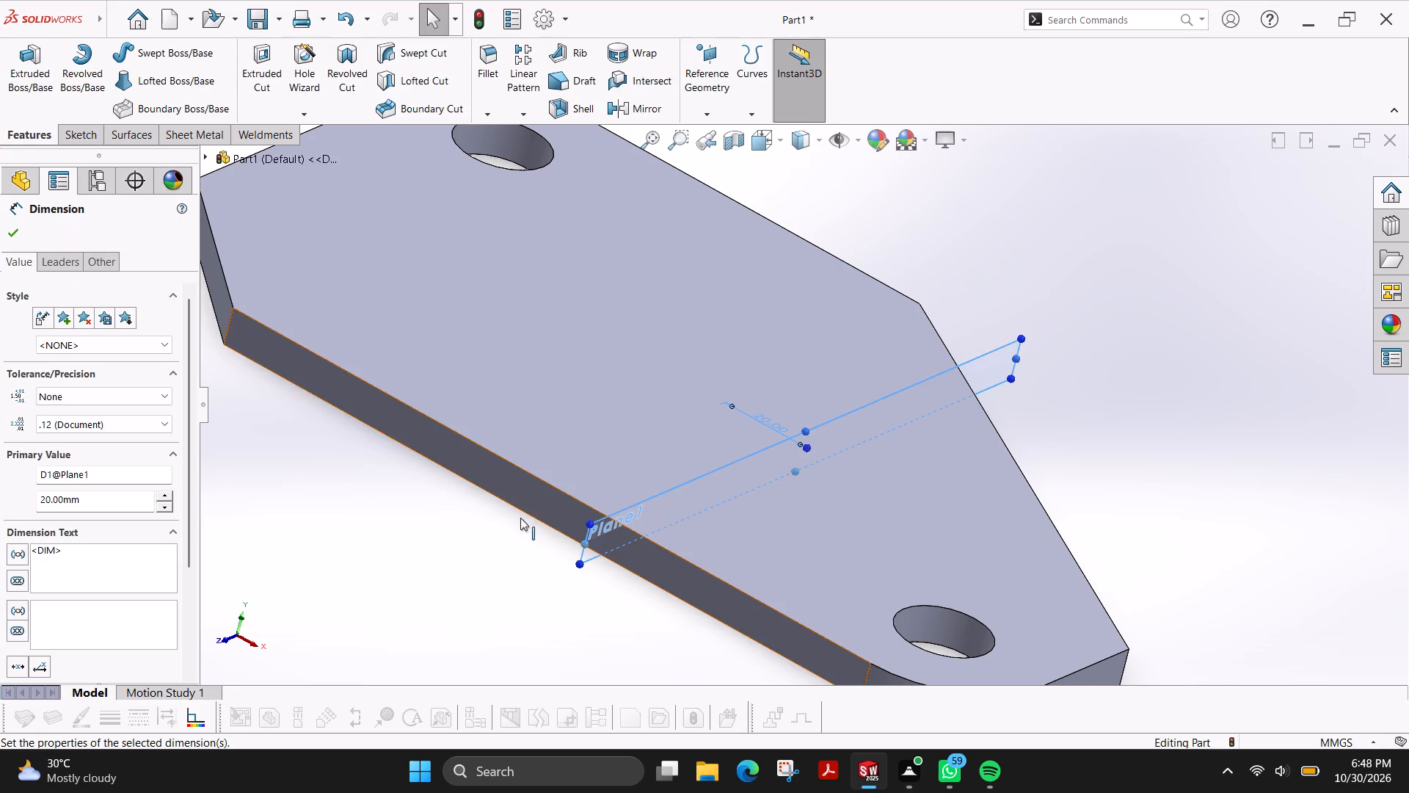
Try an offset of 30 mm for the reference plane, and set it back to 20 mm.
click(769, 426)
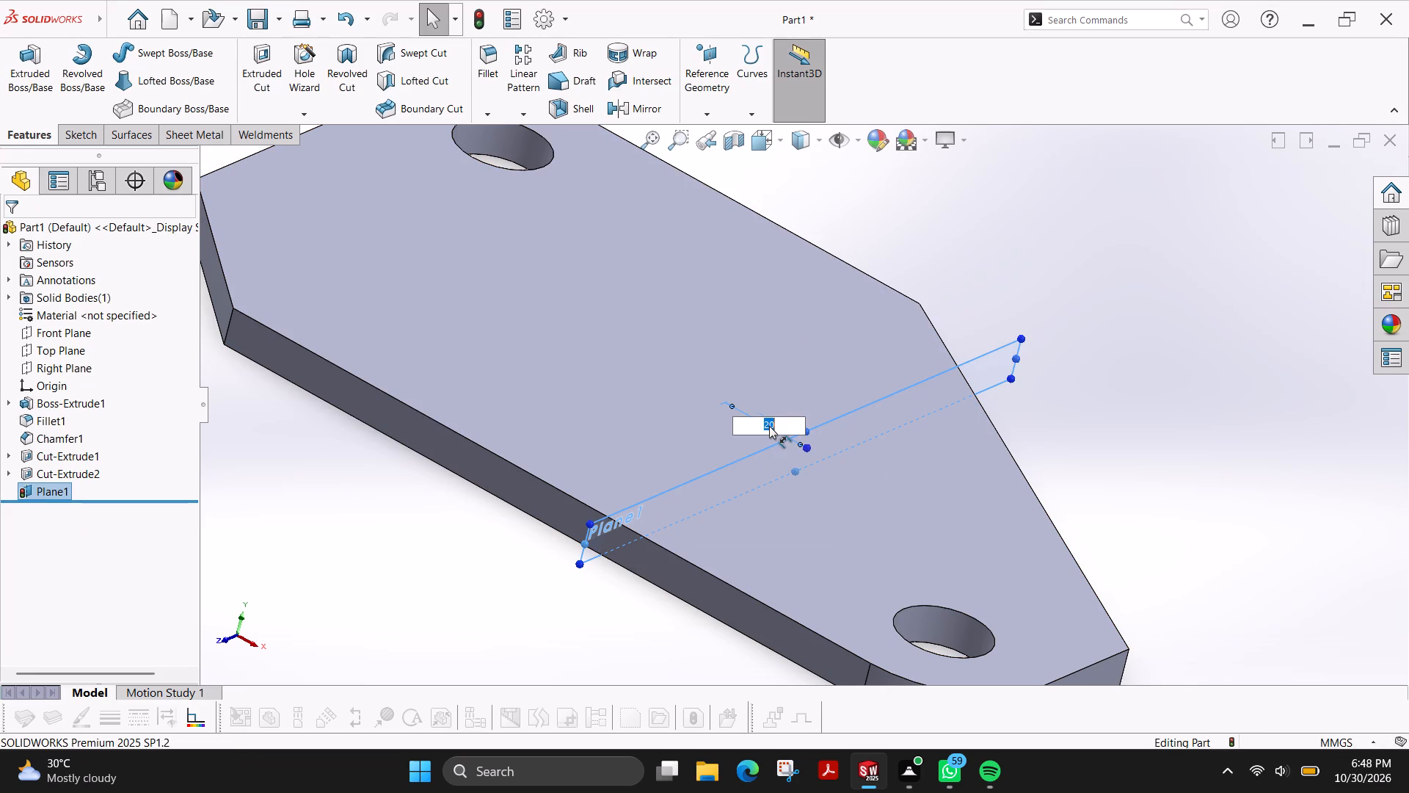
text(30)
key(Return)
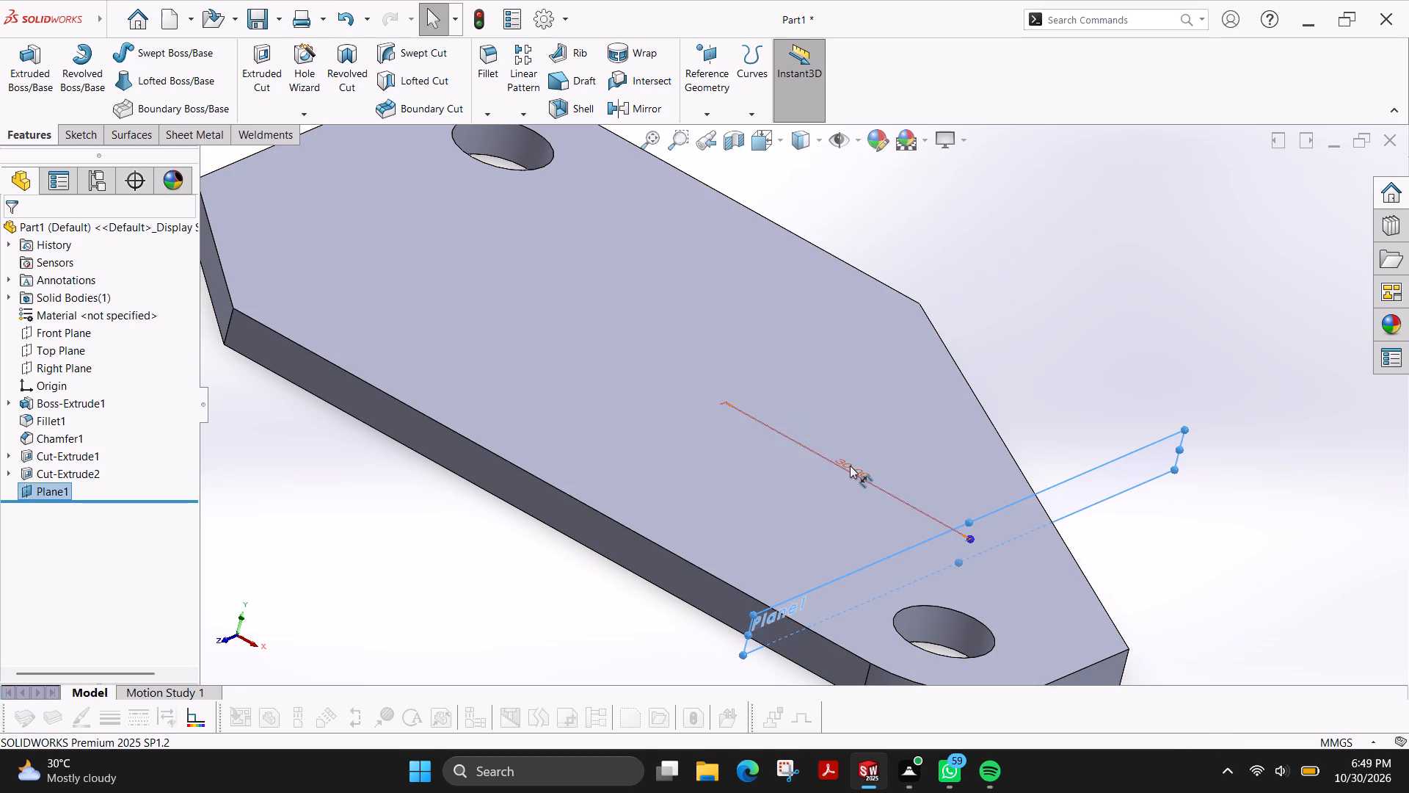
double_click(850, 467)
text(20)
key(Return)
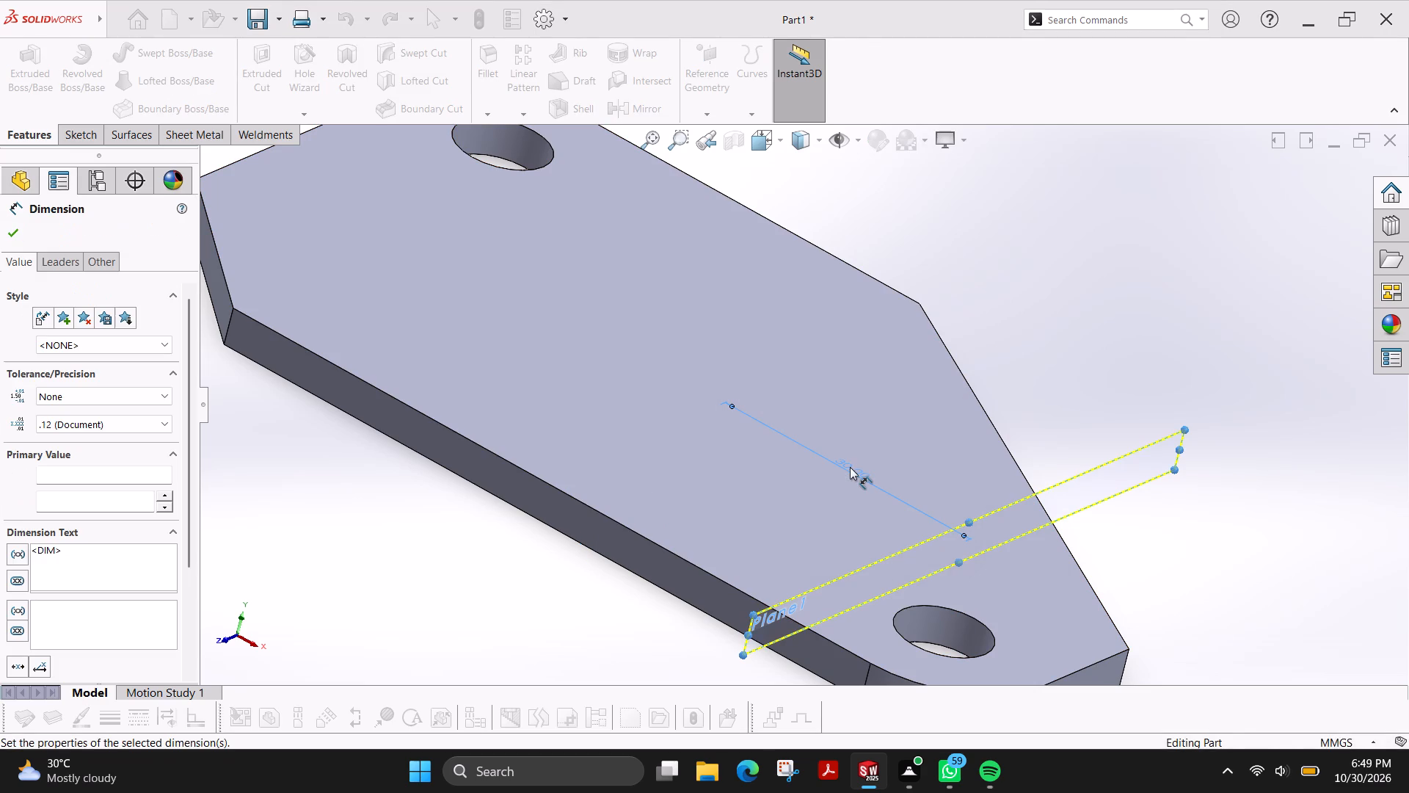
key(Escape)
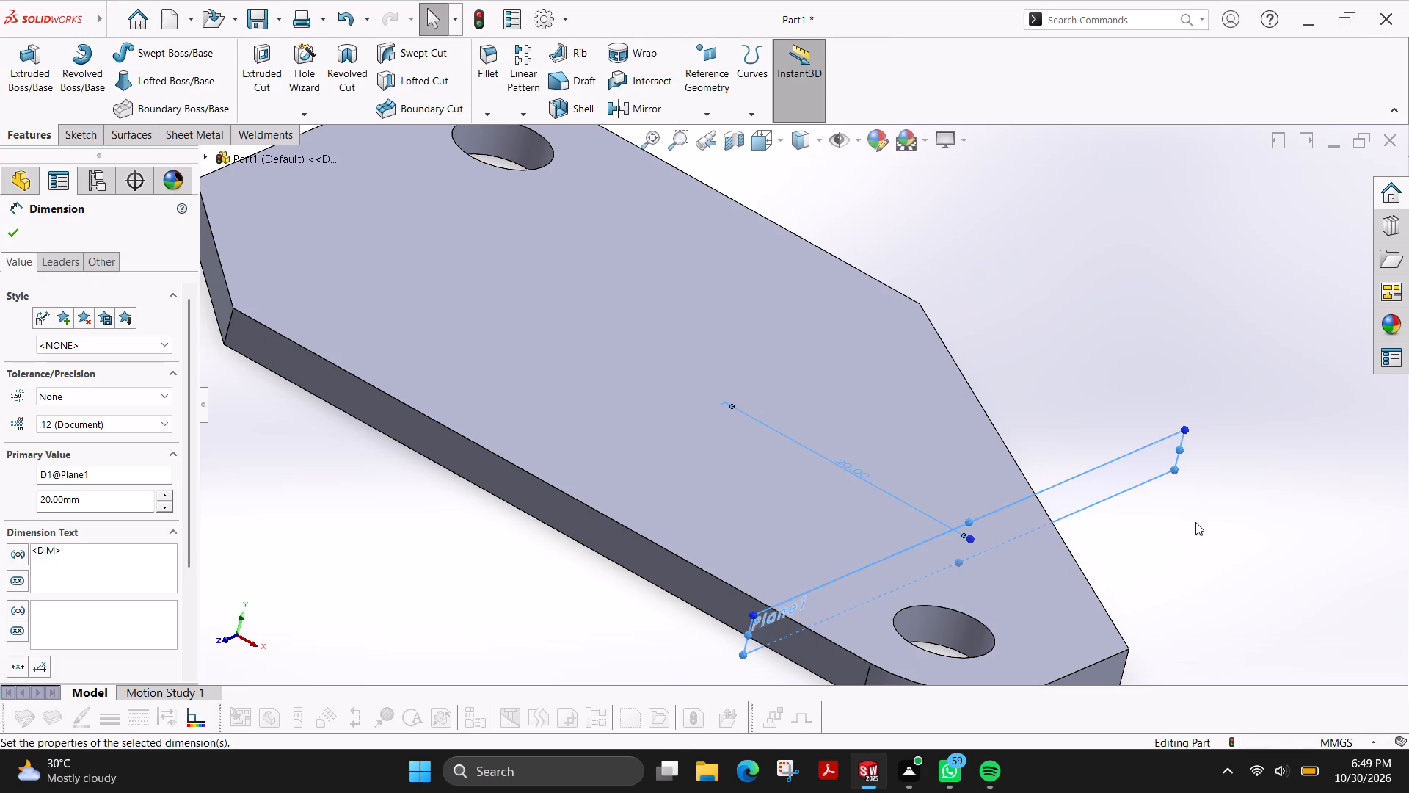
Edit the reference plane's definition and set its offset distance from the Right Plane to 54/2 mm (27 mm).
click(816, 590)
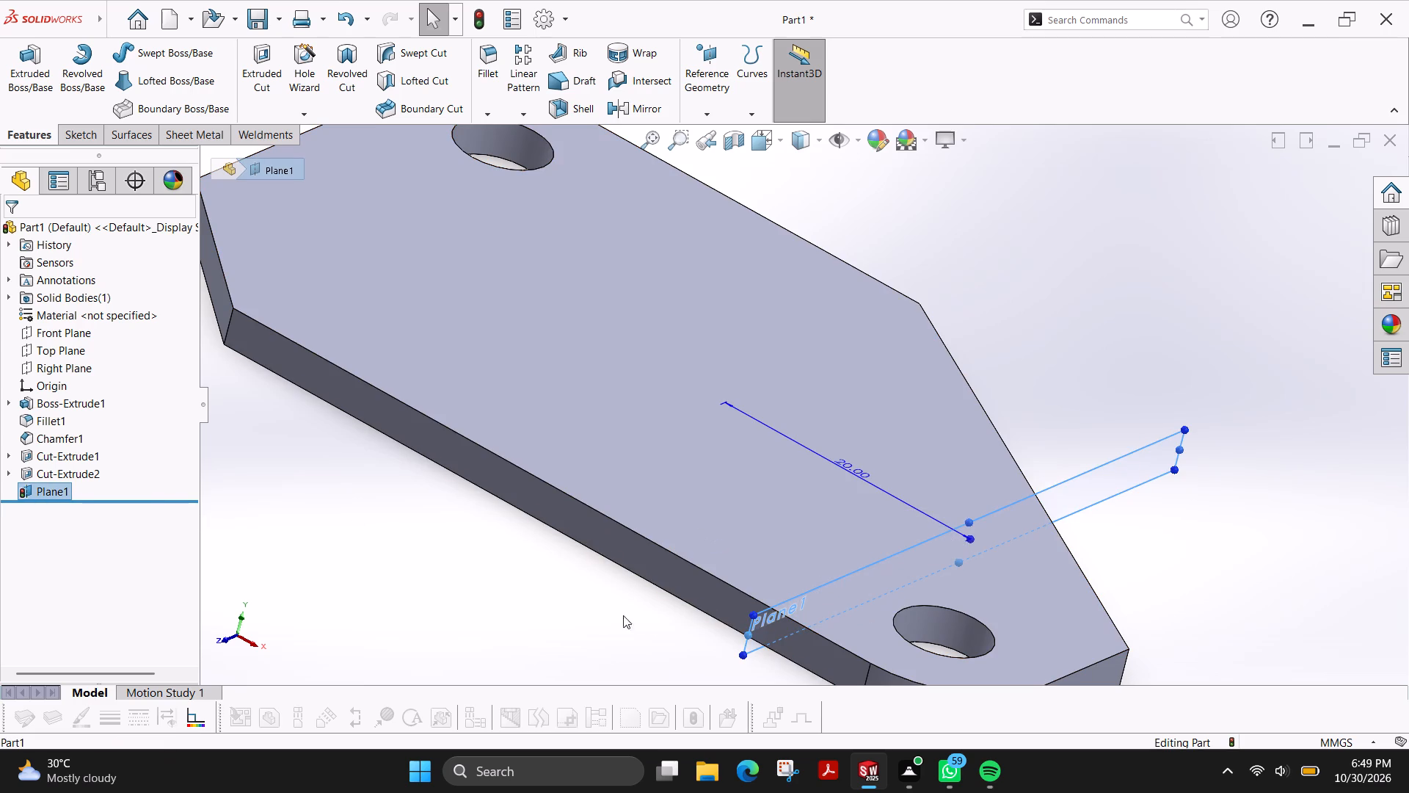
click(804, 595)
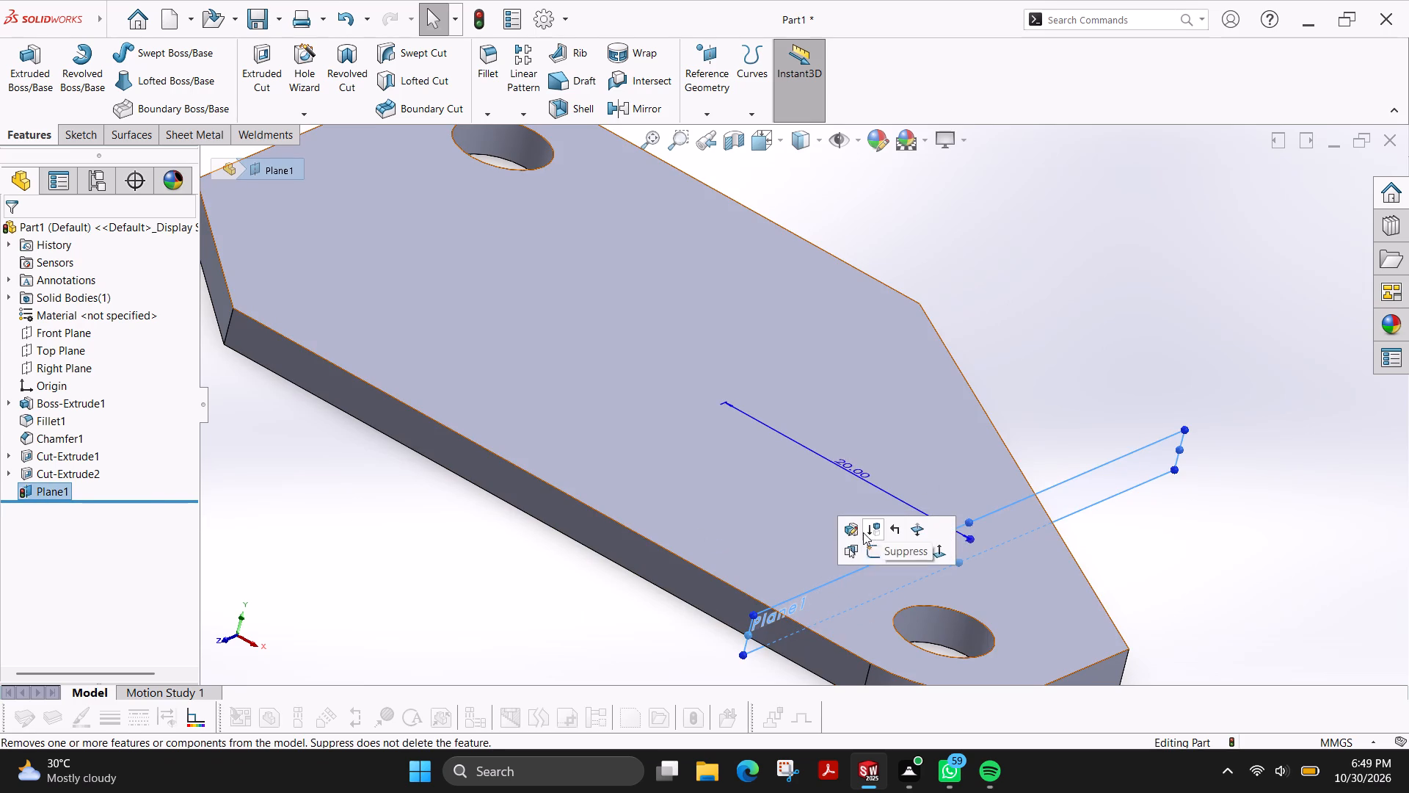
click(846, 532)
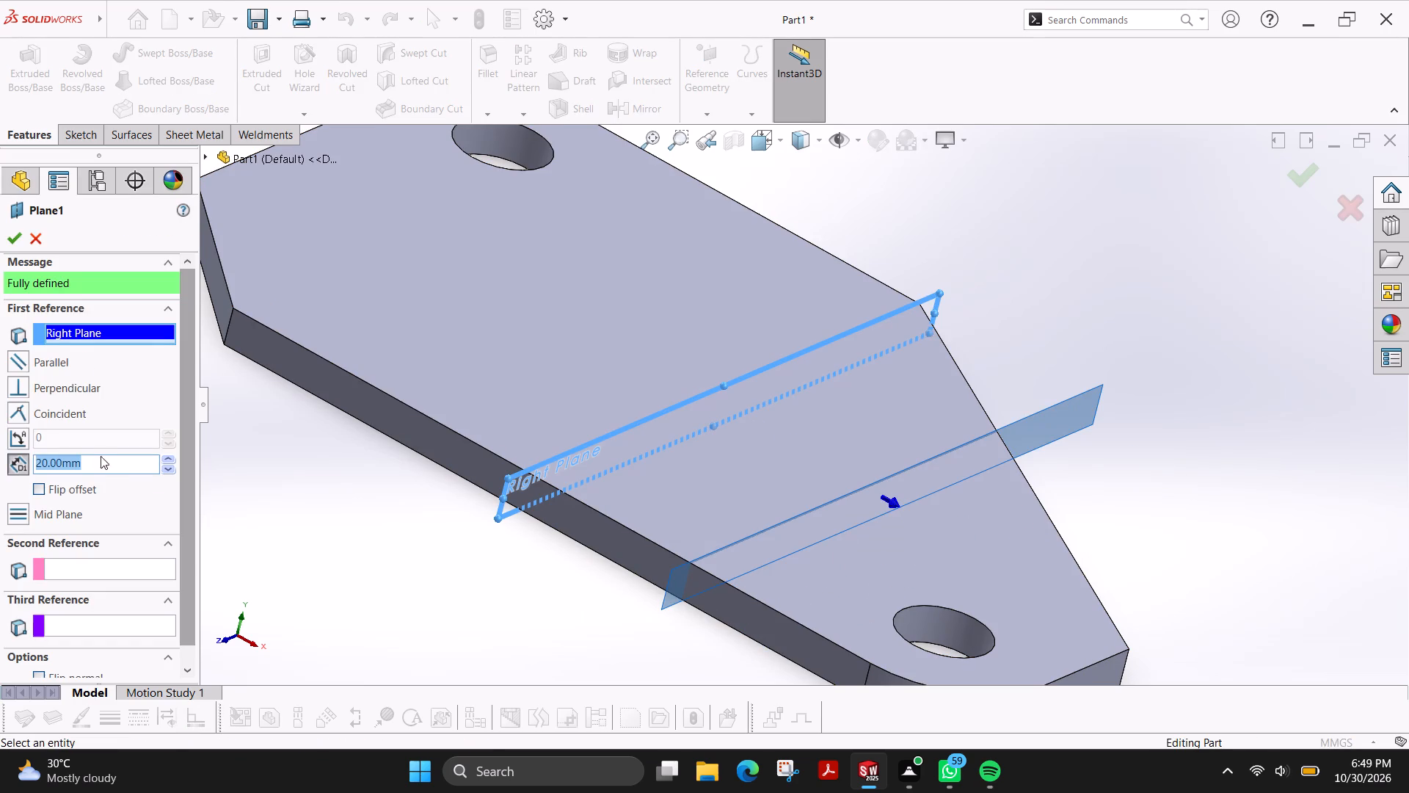
click(166, 460)
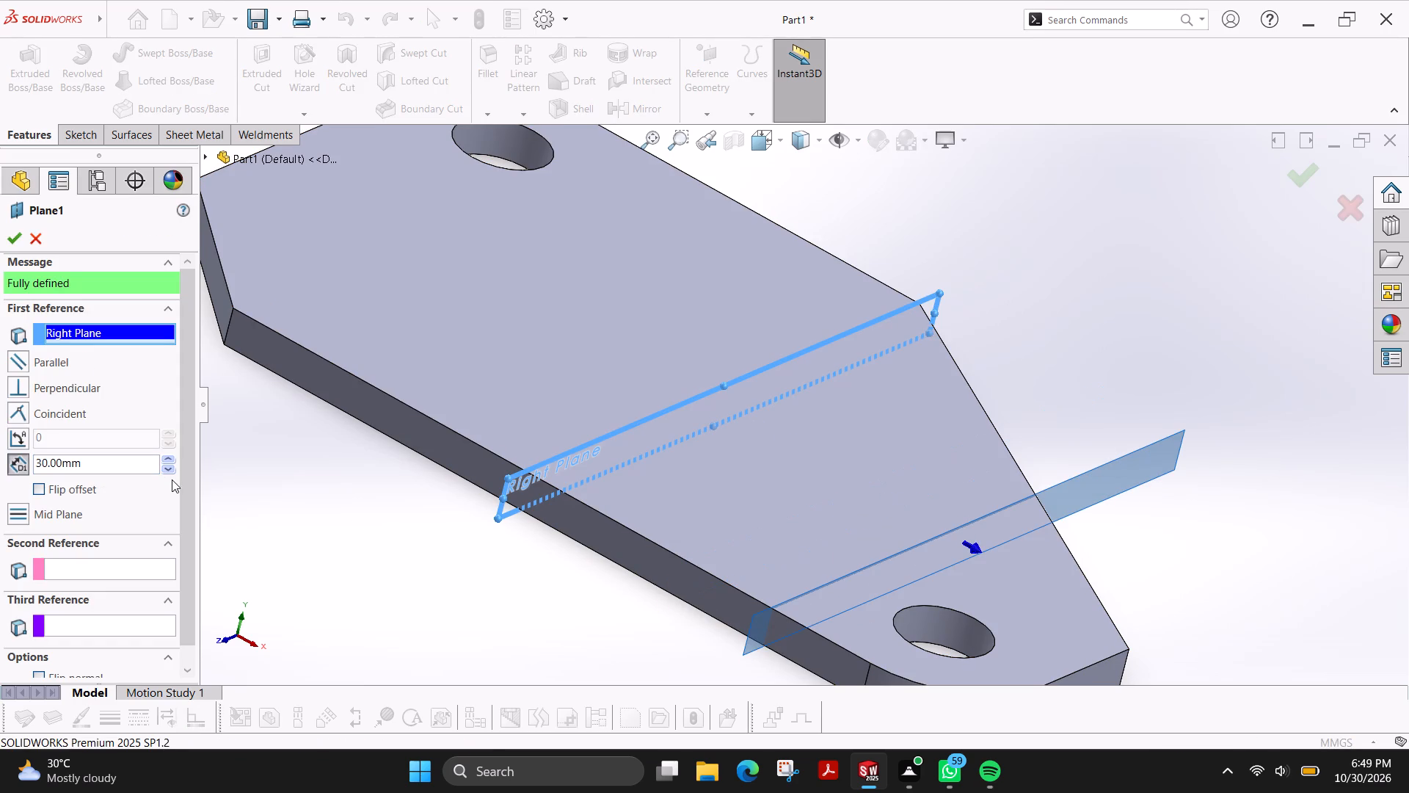
double_click(167, 471)
click(167, 471)
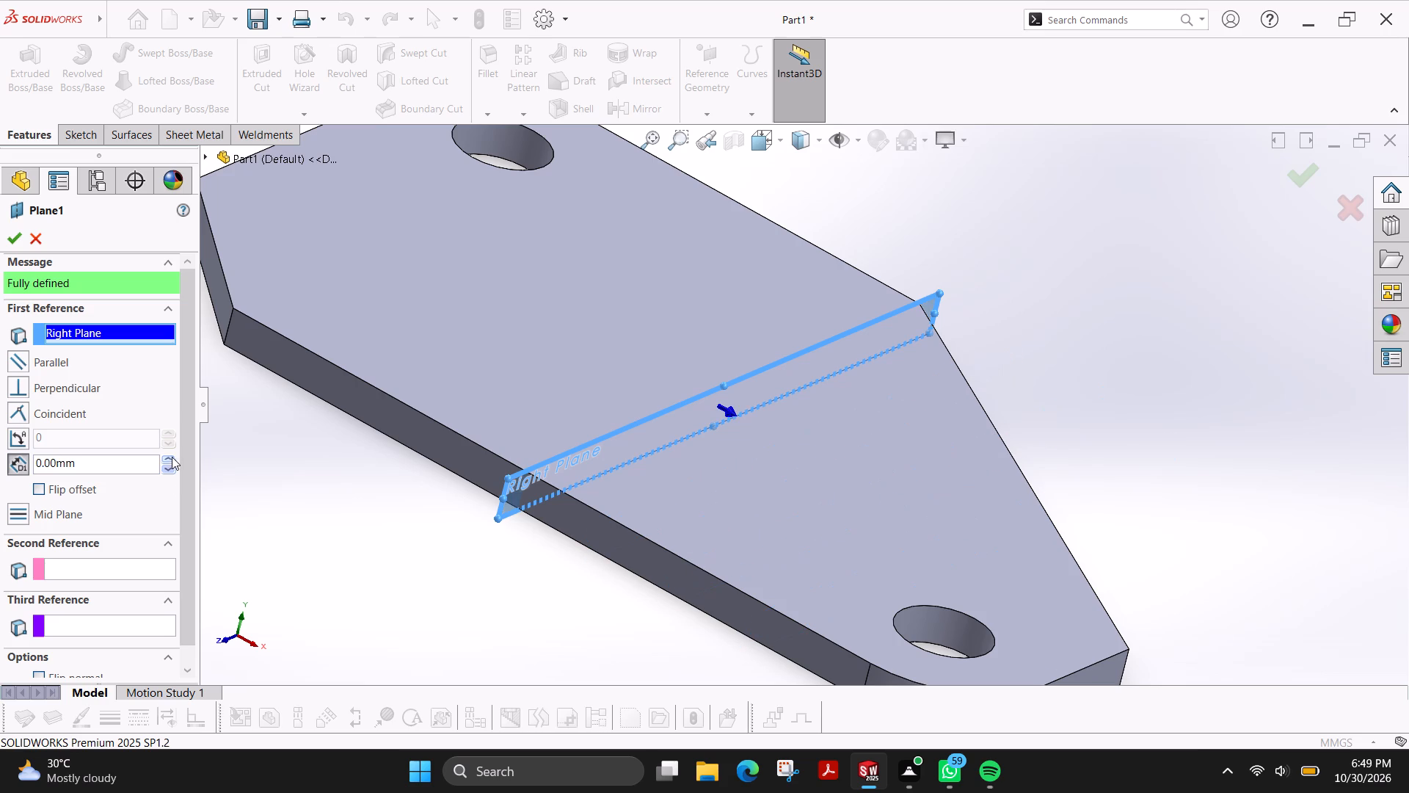
click(167, 458)
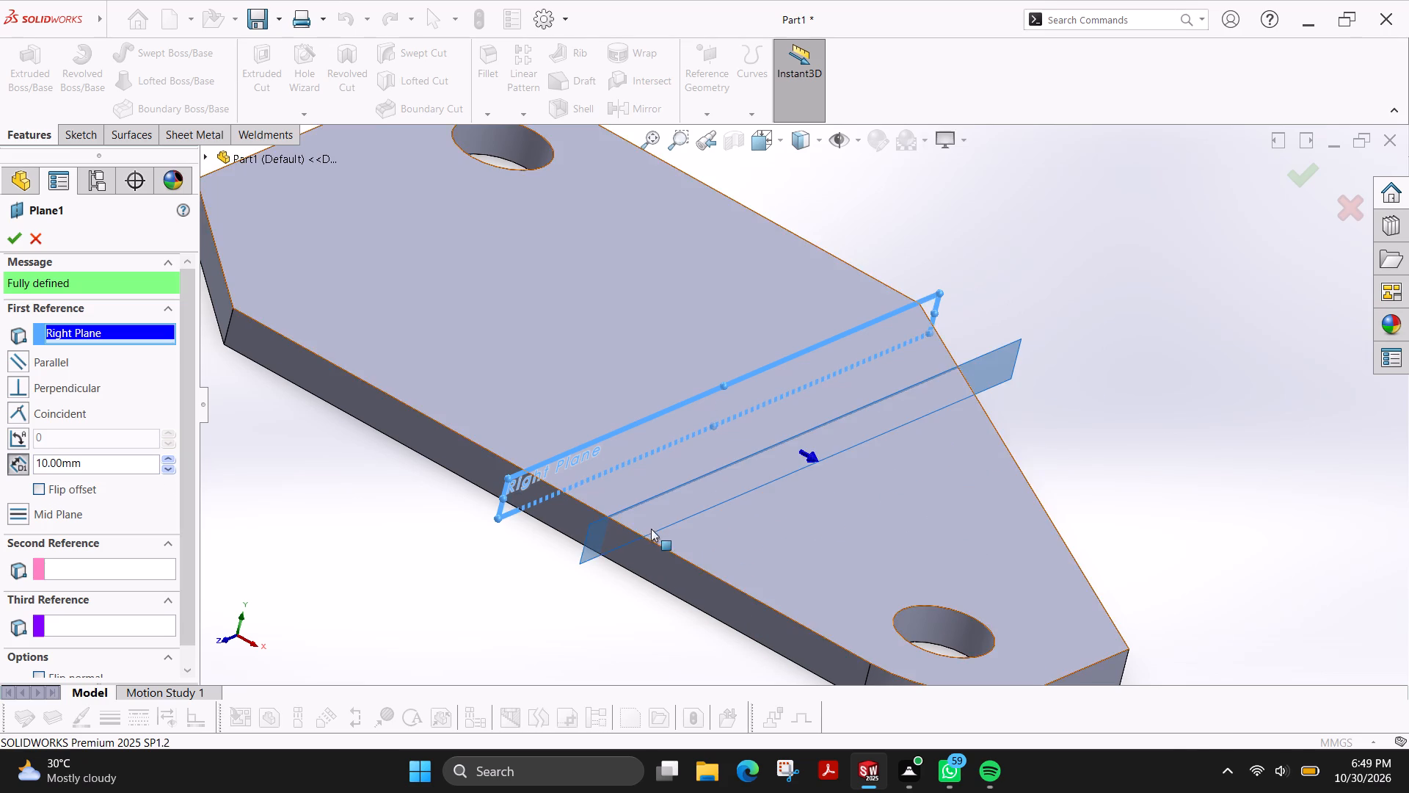
middle_drag(654, 529, 691, 596)
scroll(691, 596, up, 2)
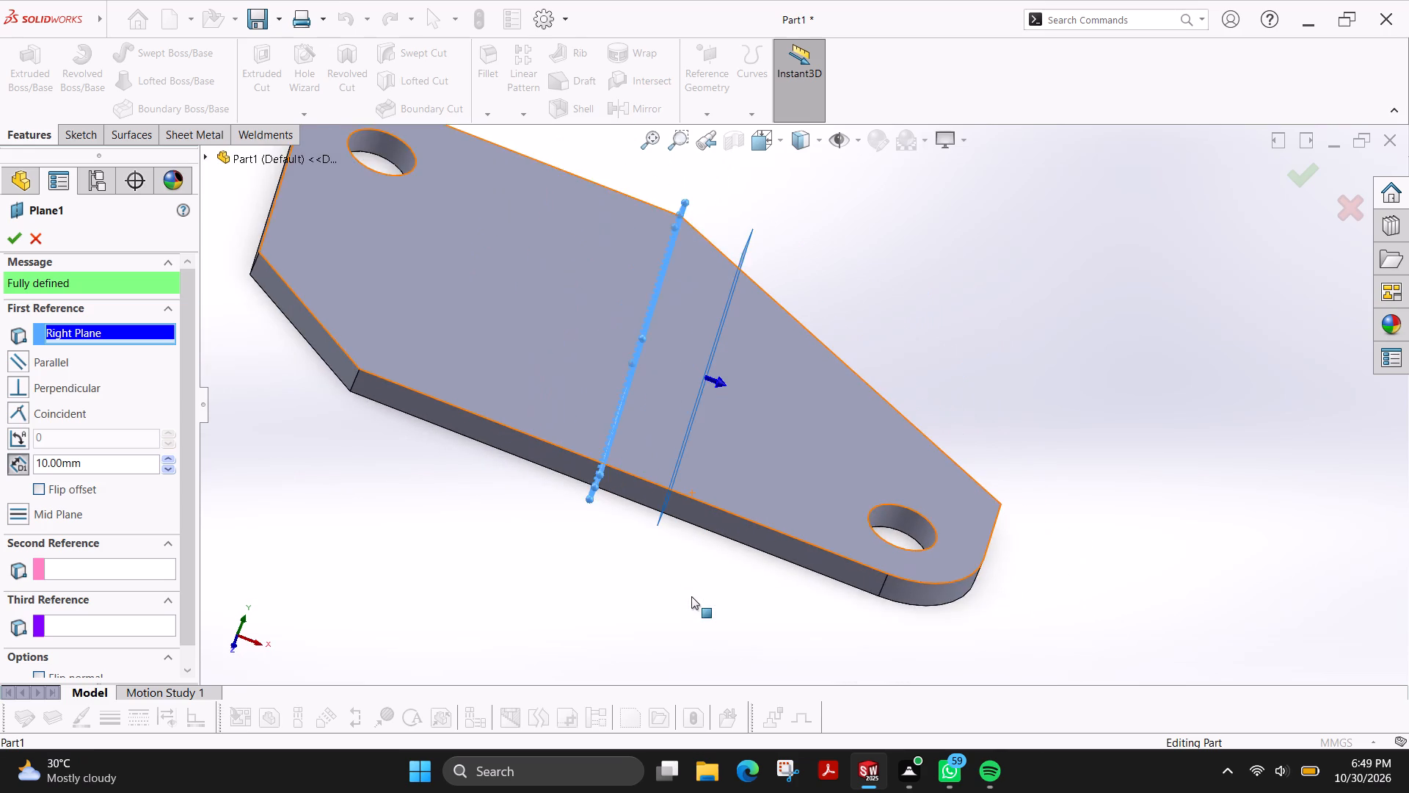
scroll(691, 596, up, 1)
middle_drag(732, 447, 728, 565)
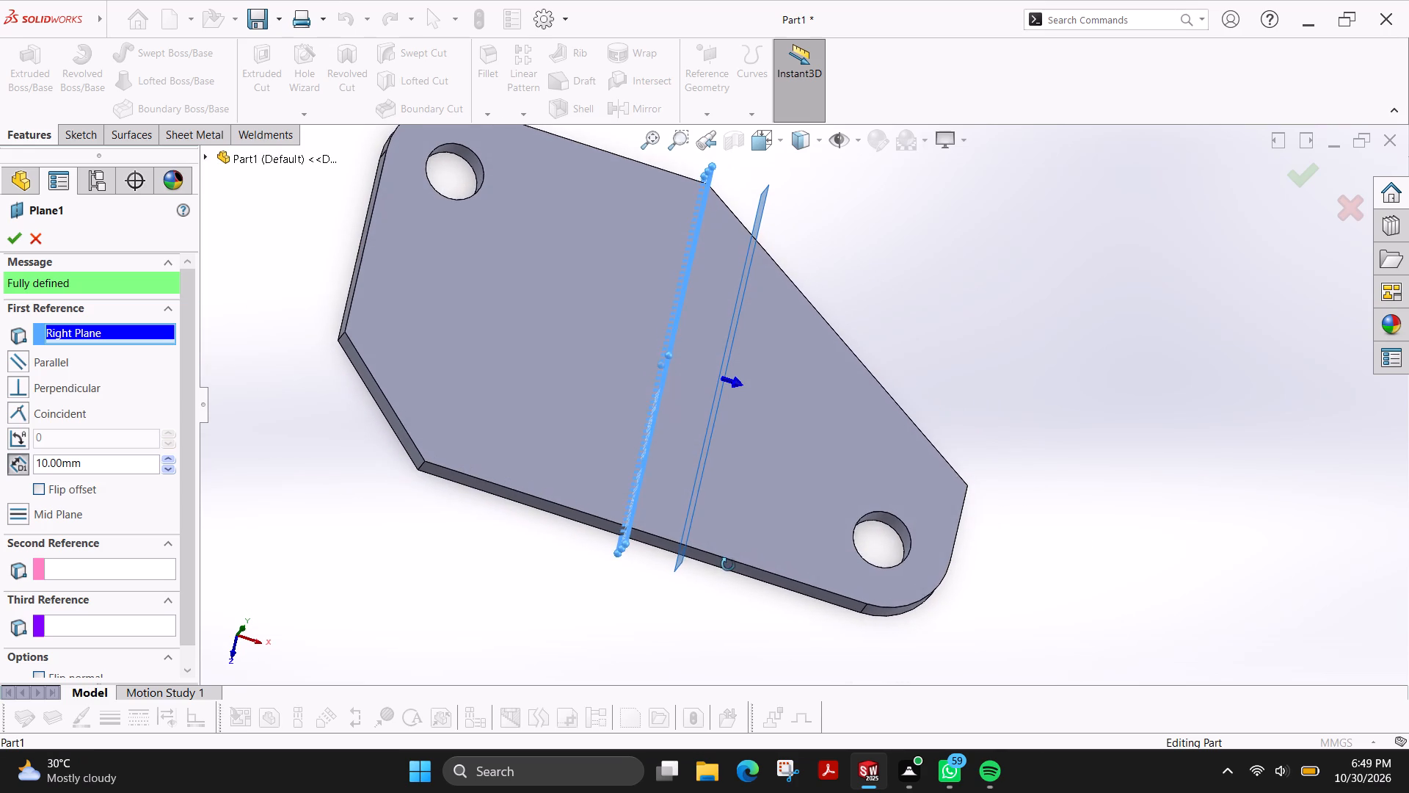
middle_drag(728, 565, 729, 565)
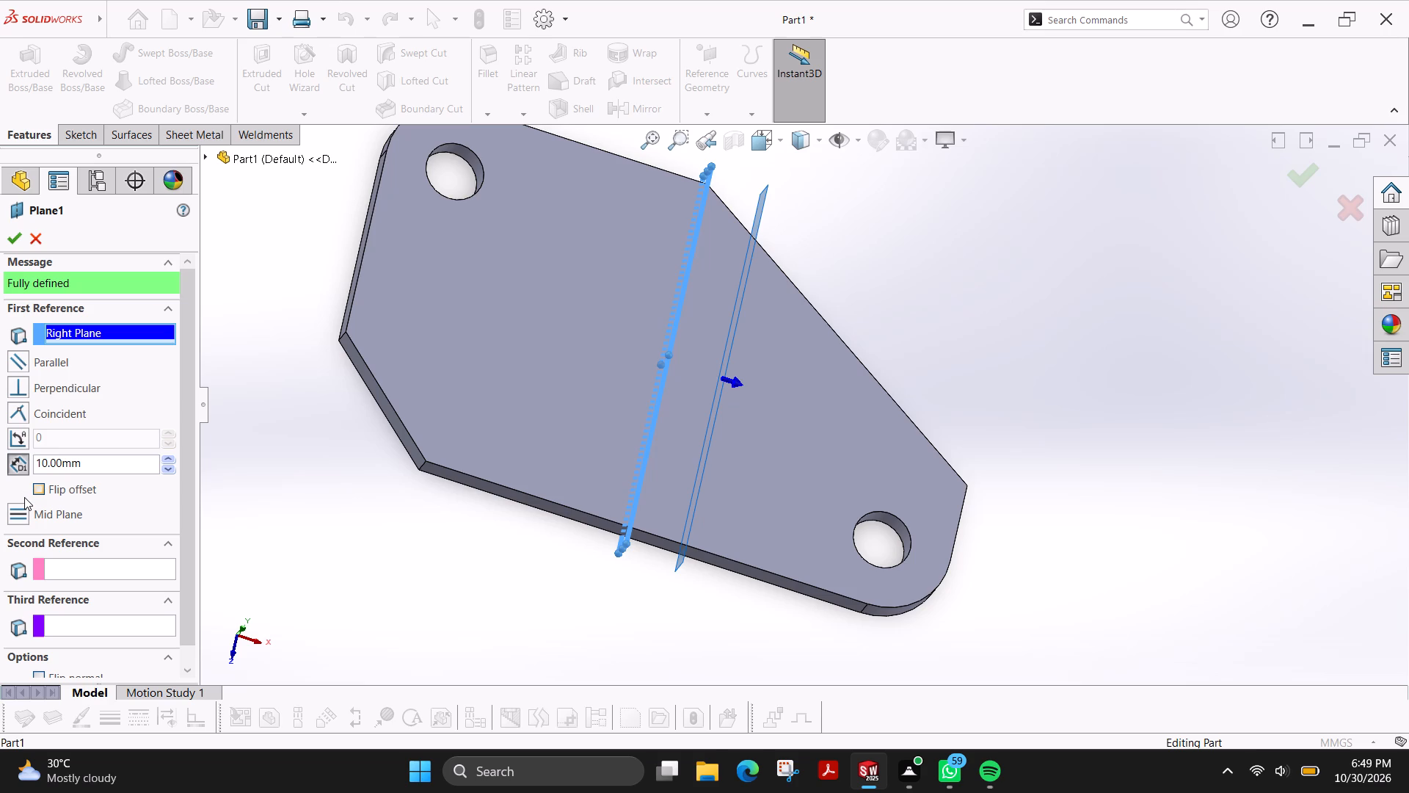
click(167, 460)
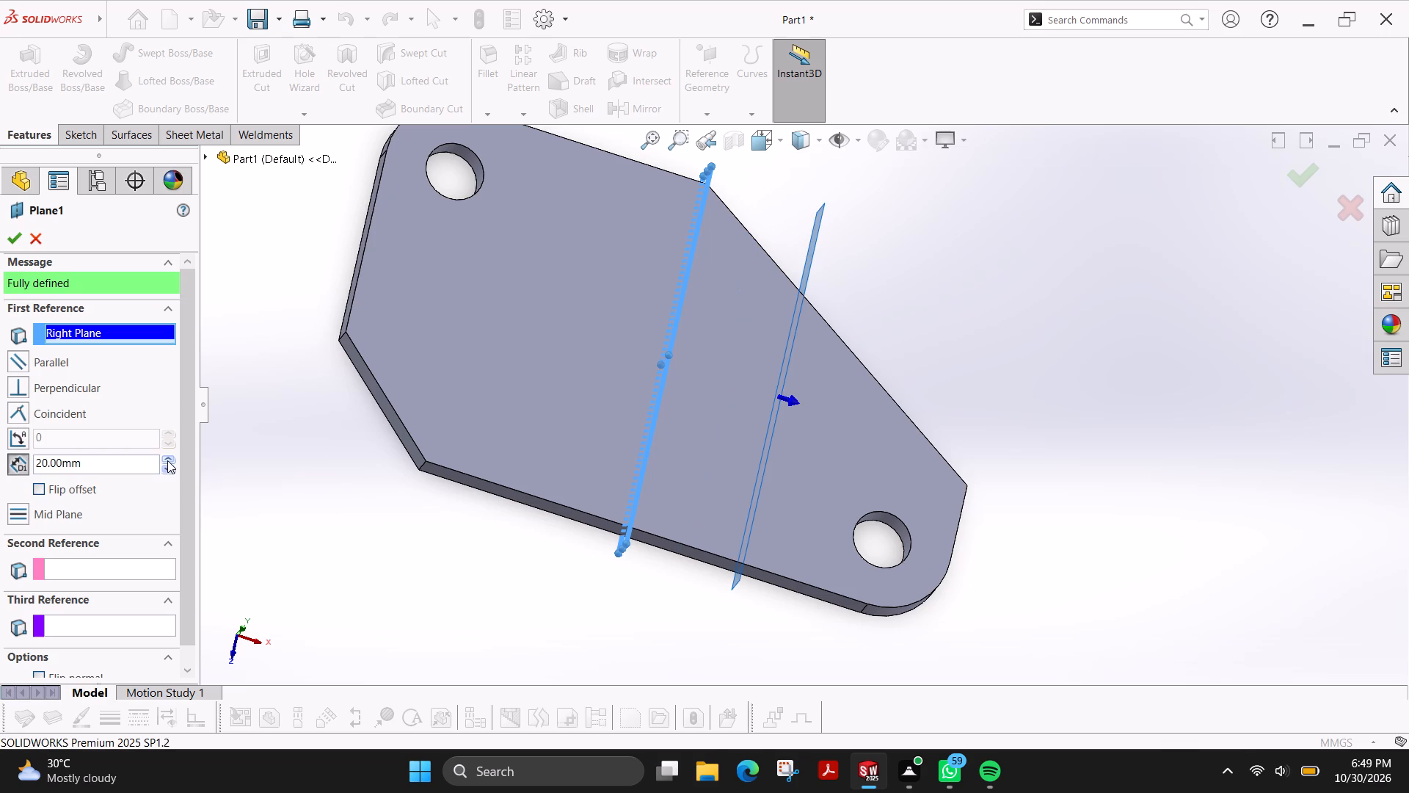
double_click(93, 466)
text(54/2)
key(Return)
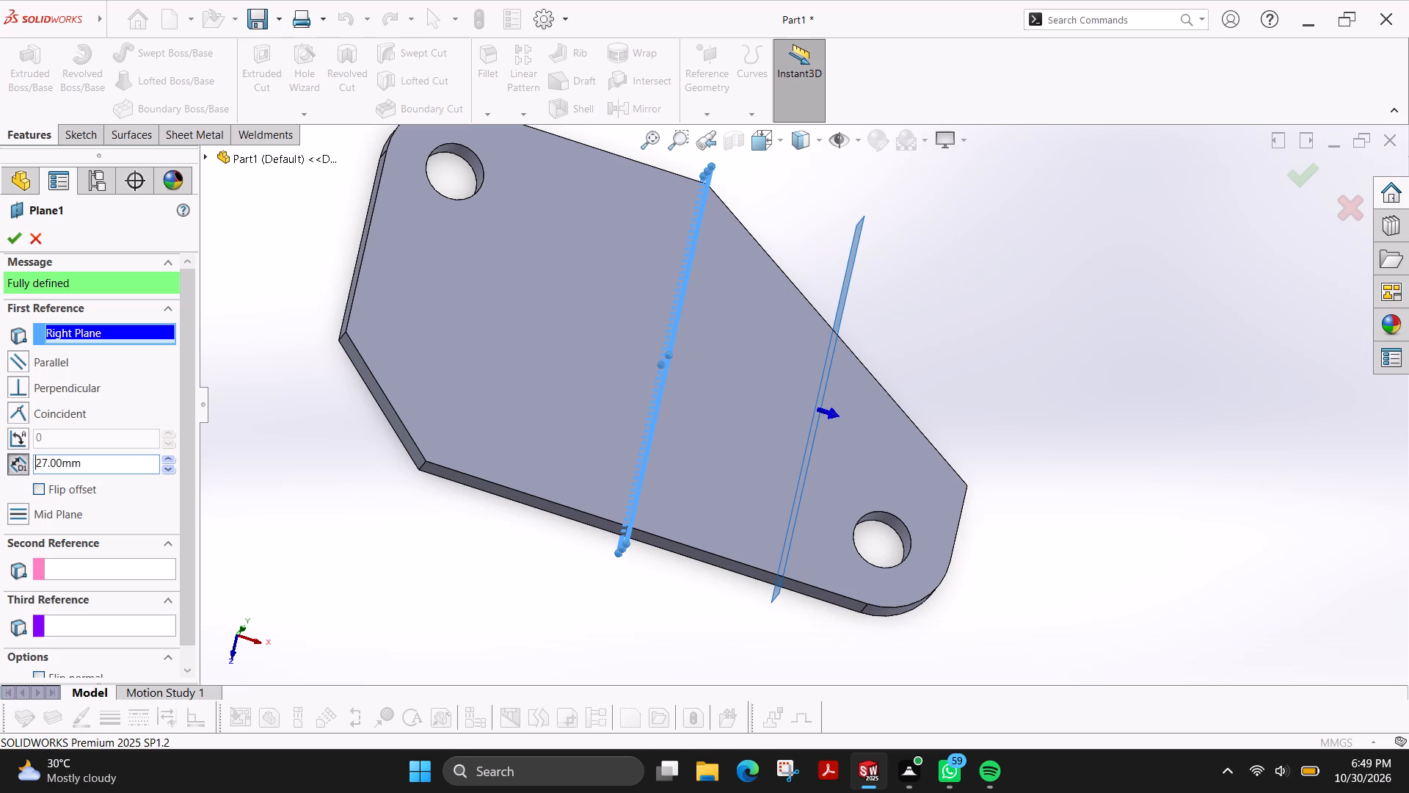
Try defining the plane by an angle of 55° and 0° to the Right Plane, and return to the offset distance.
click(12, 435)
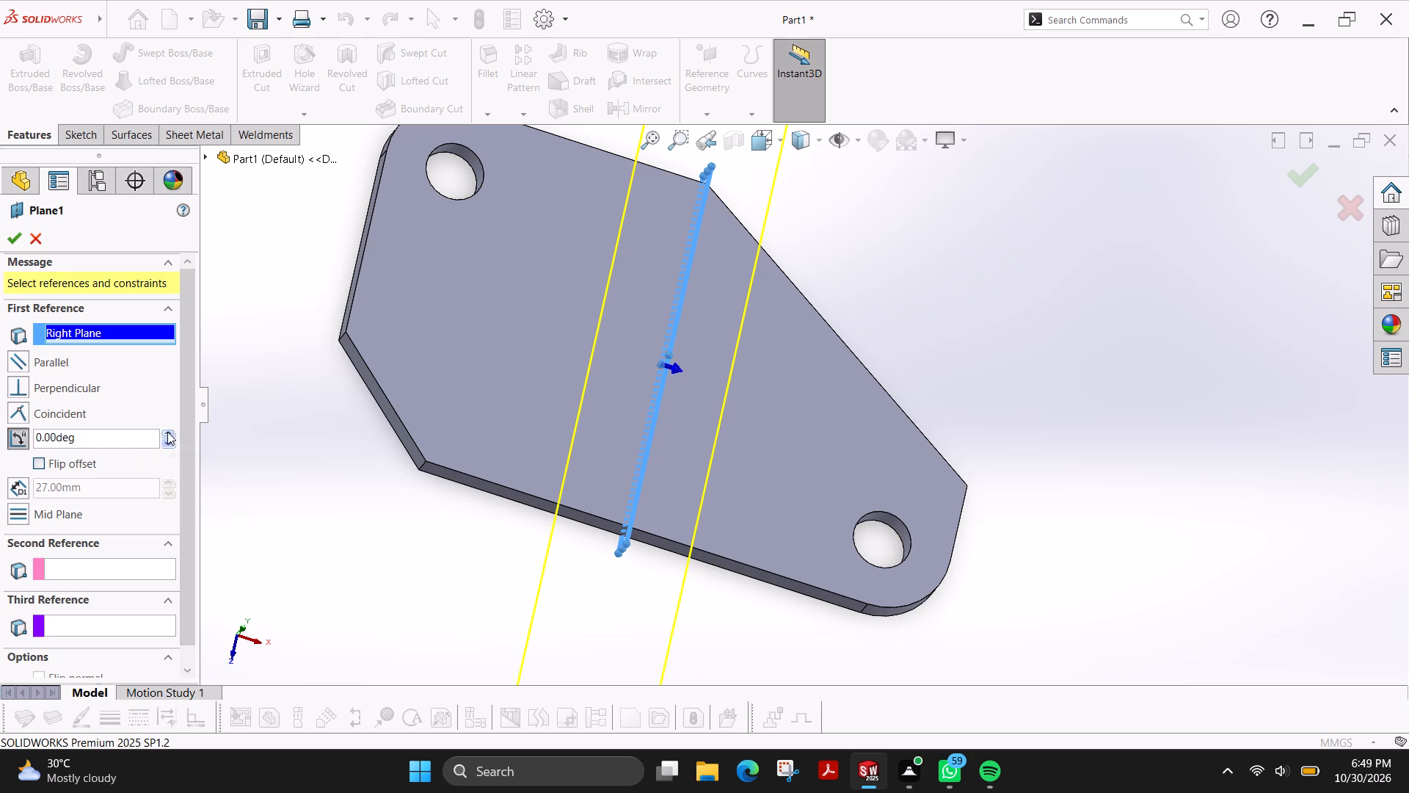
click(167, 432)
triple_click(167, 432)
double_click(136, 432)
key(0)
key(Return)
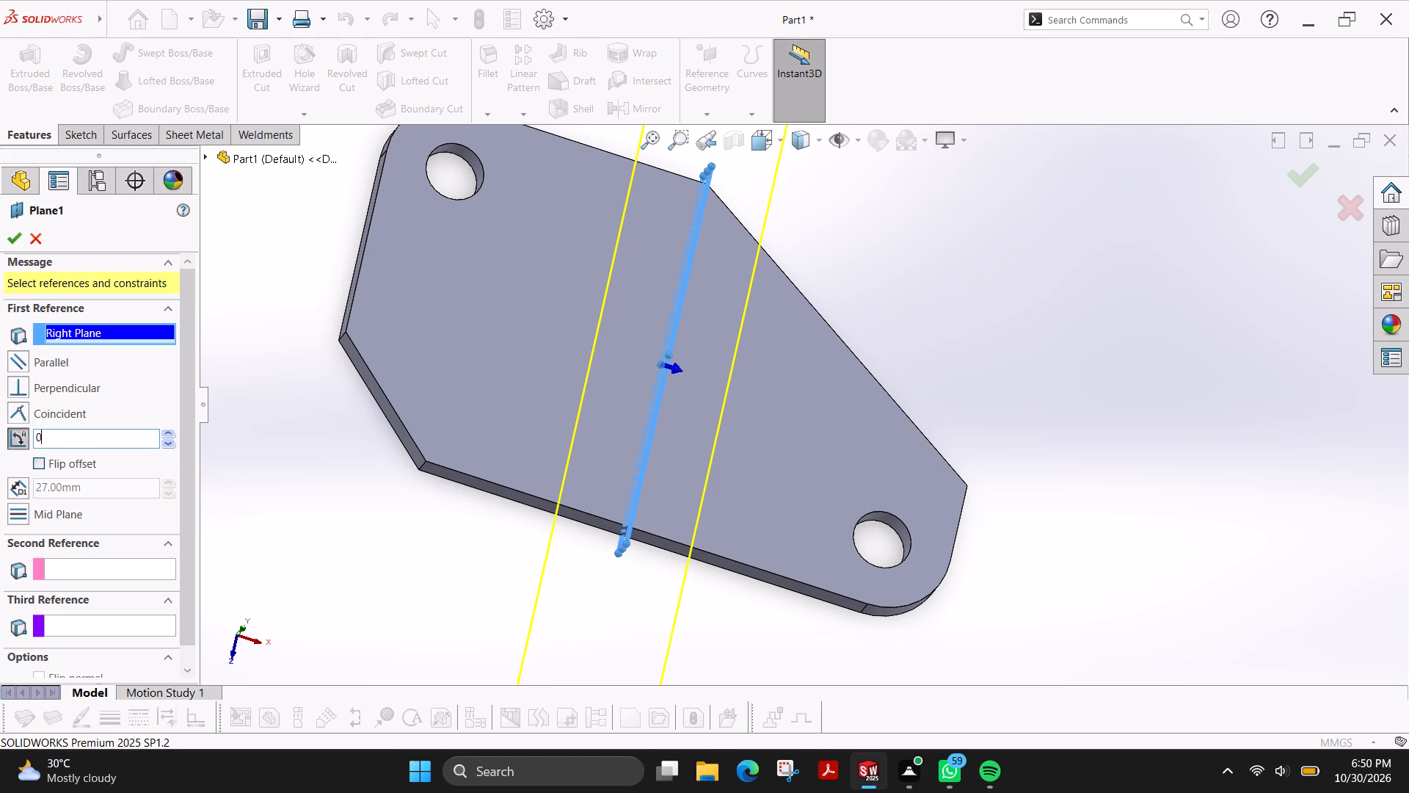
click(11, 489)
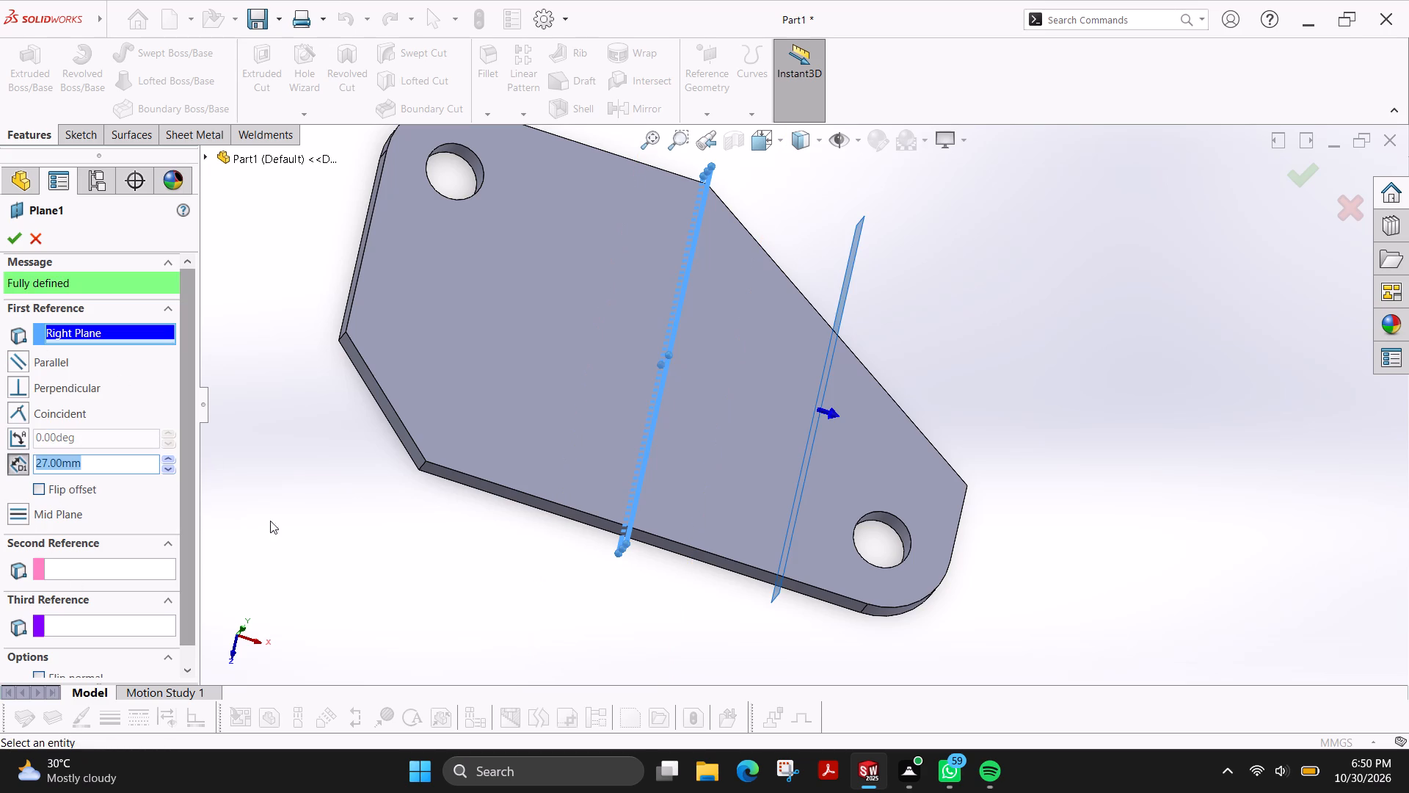
Accept the edited reference plane with its 27 mm offset.
click(14, 242)
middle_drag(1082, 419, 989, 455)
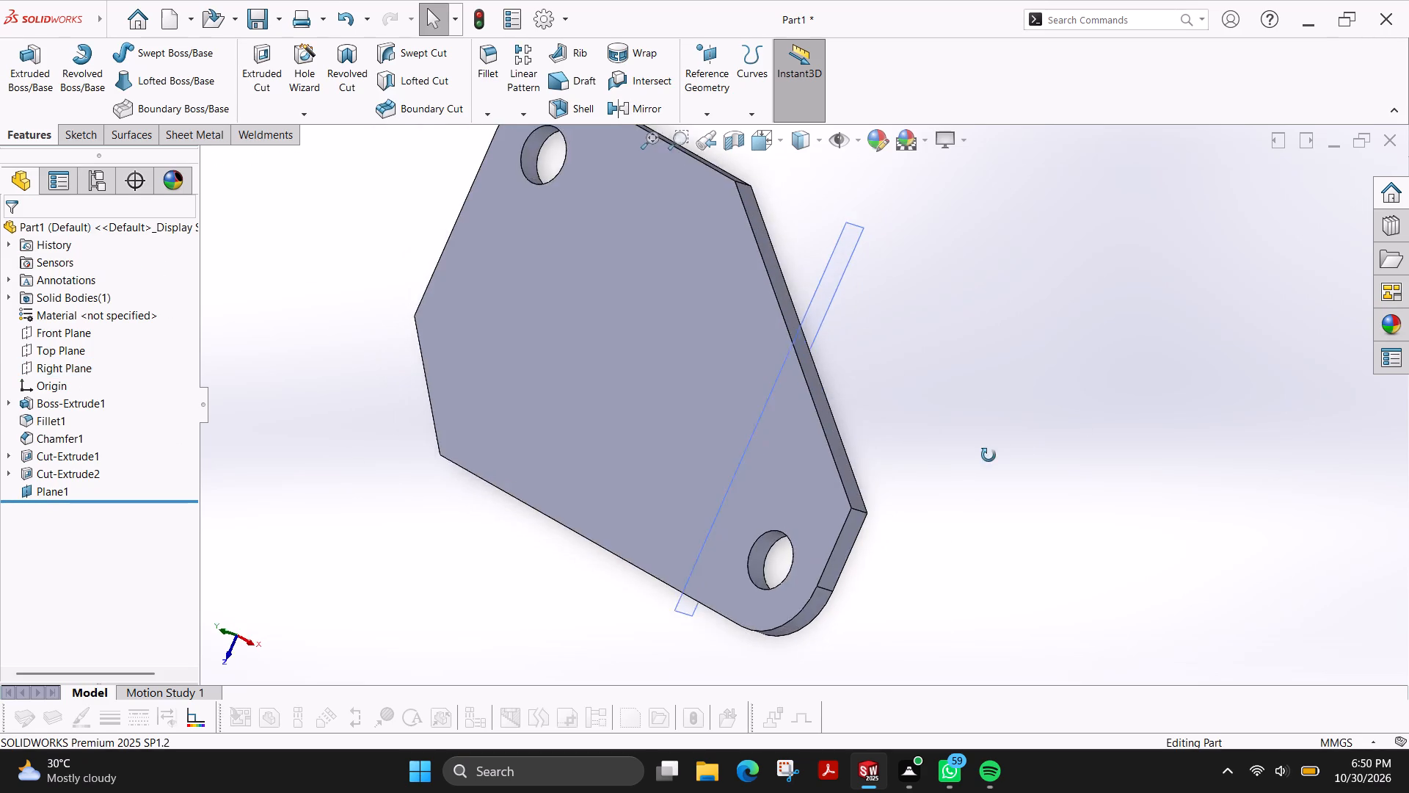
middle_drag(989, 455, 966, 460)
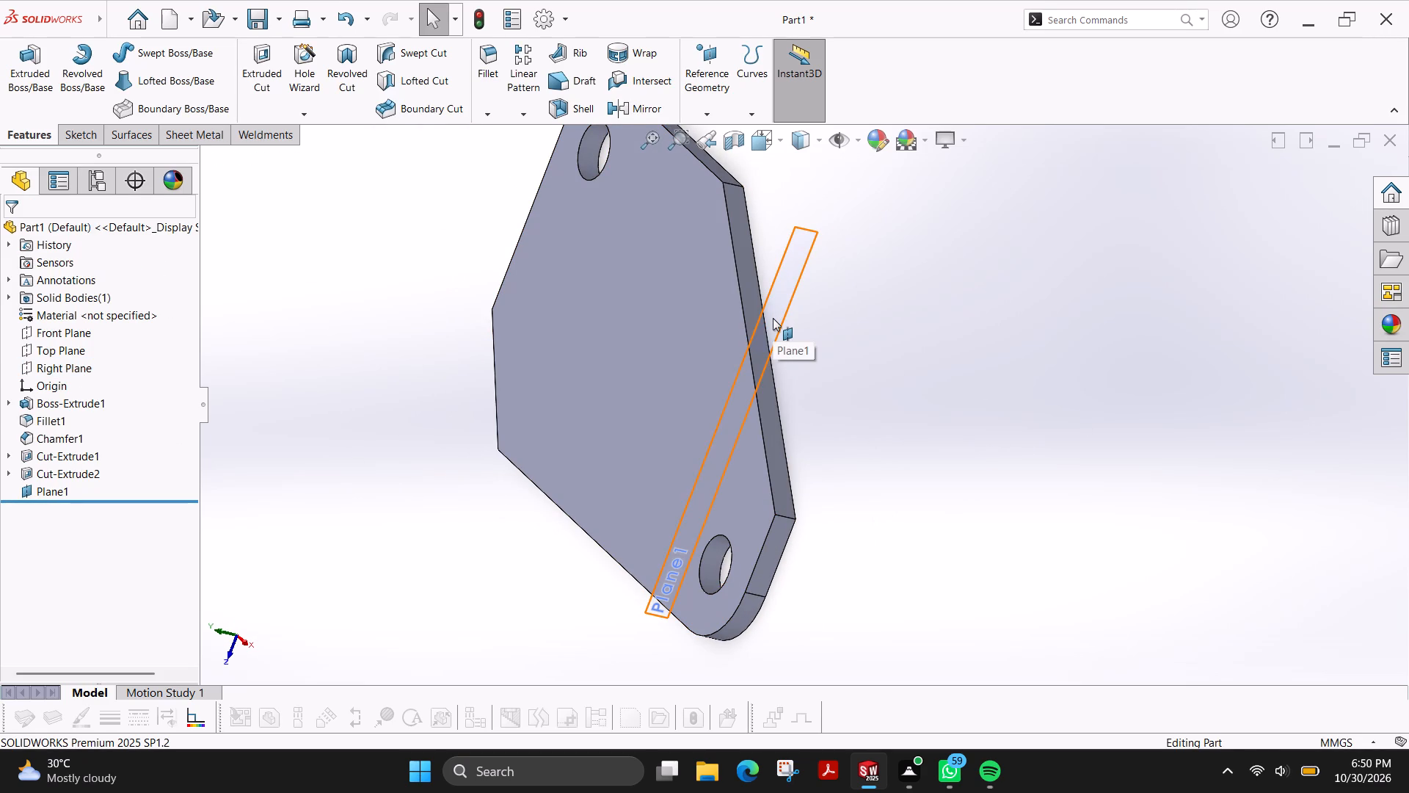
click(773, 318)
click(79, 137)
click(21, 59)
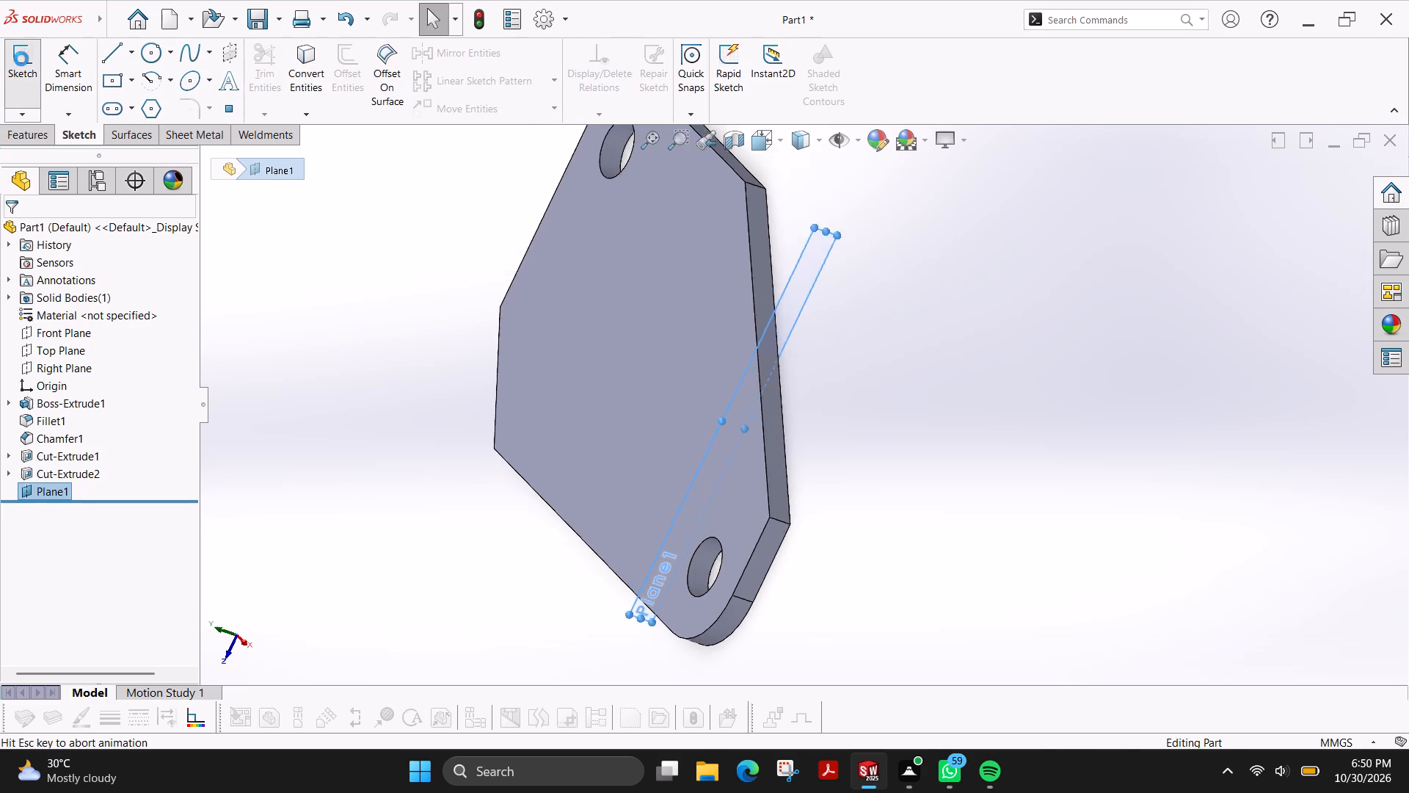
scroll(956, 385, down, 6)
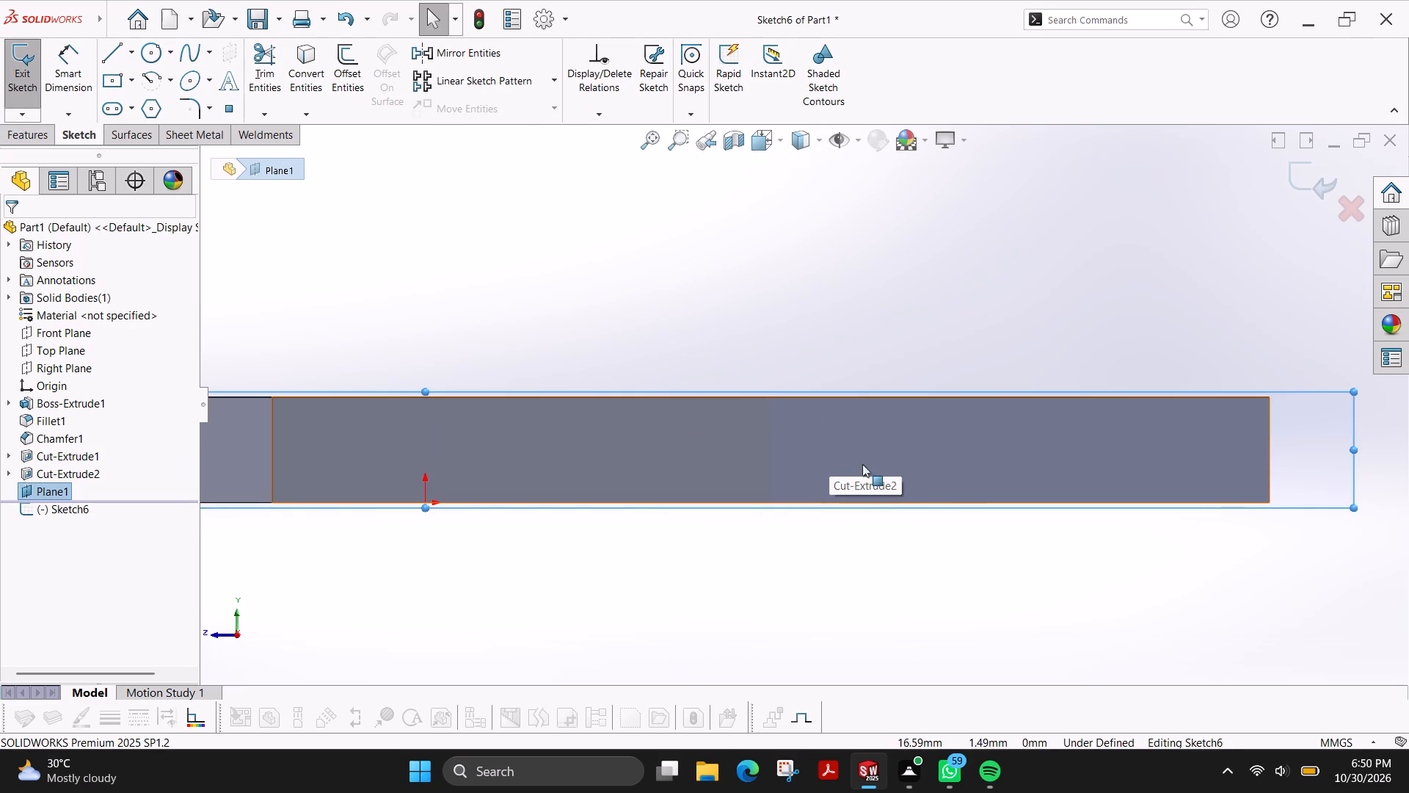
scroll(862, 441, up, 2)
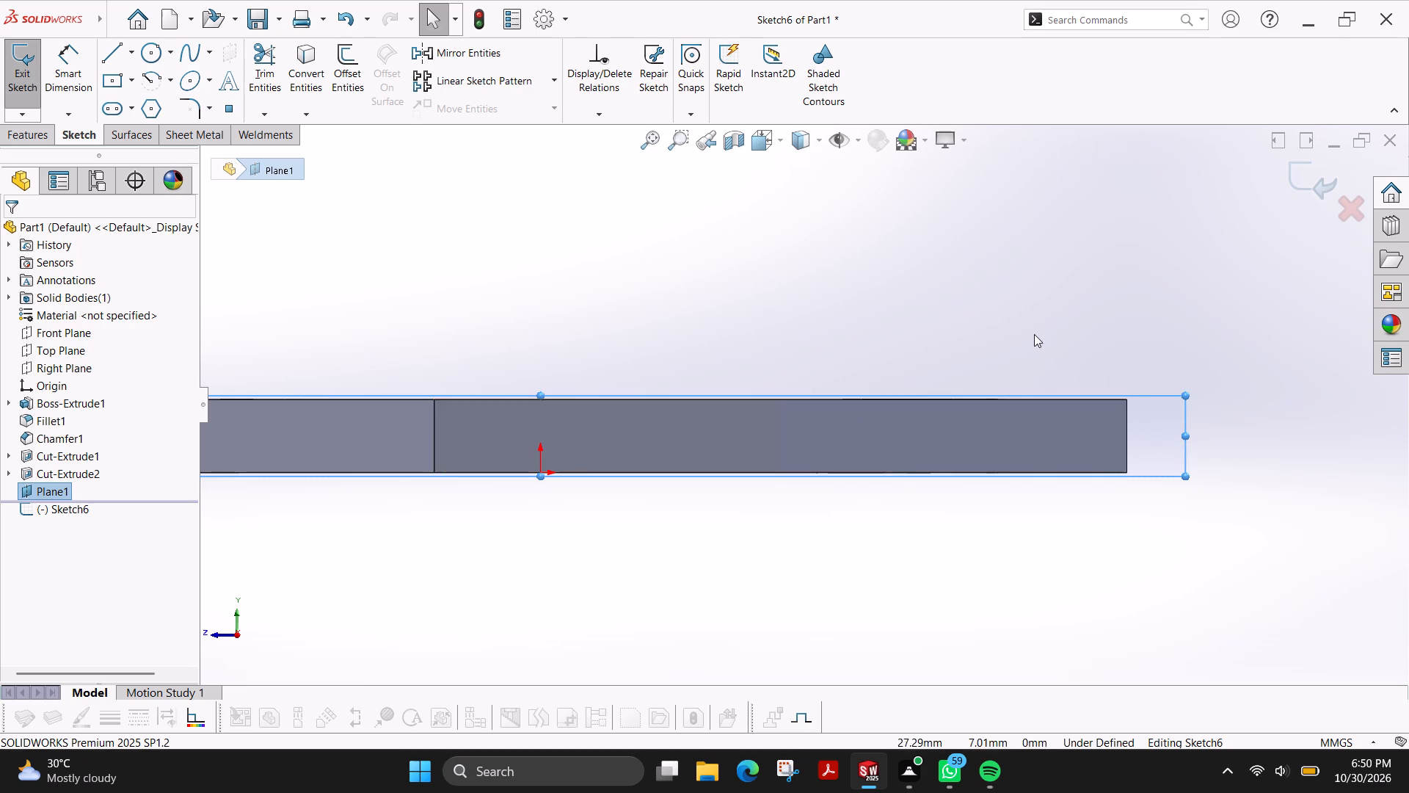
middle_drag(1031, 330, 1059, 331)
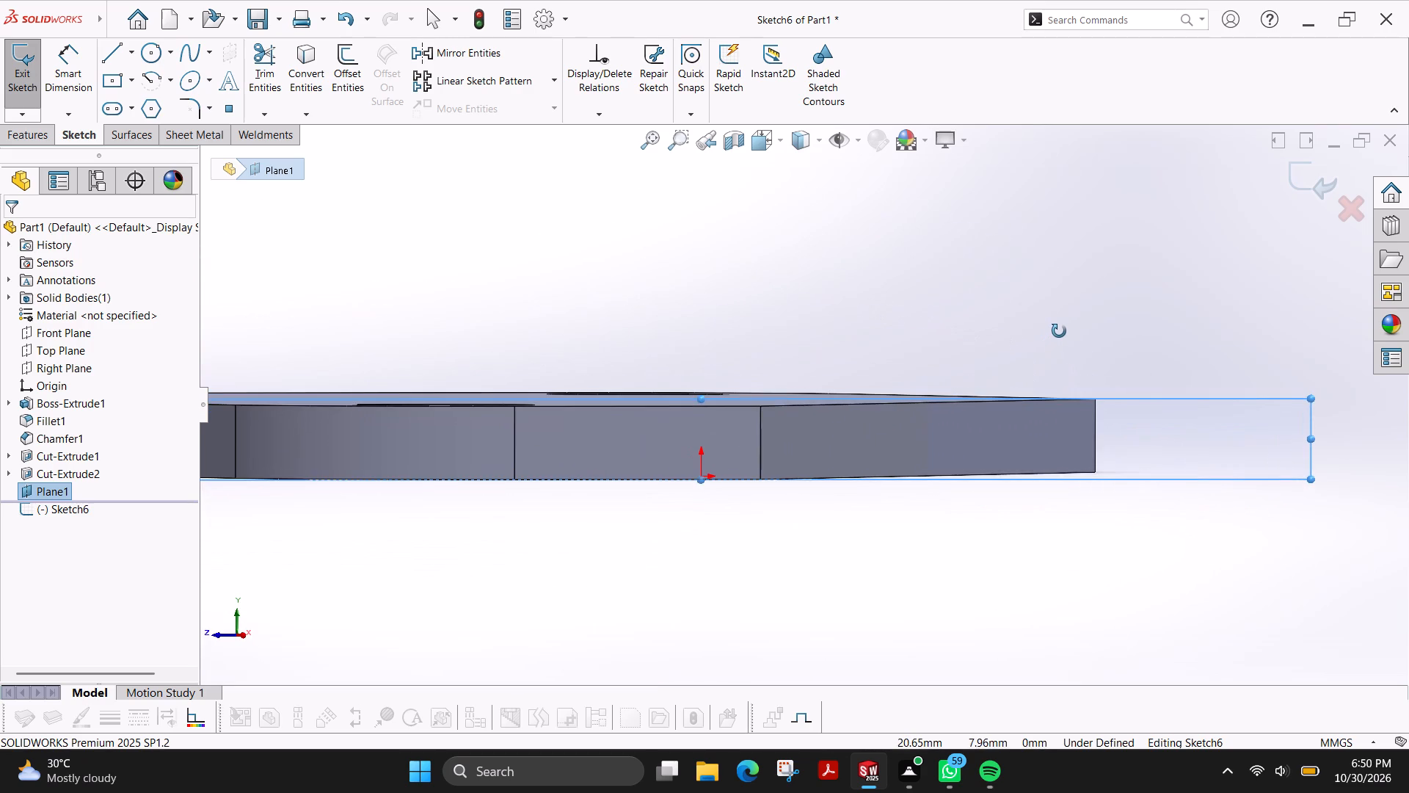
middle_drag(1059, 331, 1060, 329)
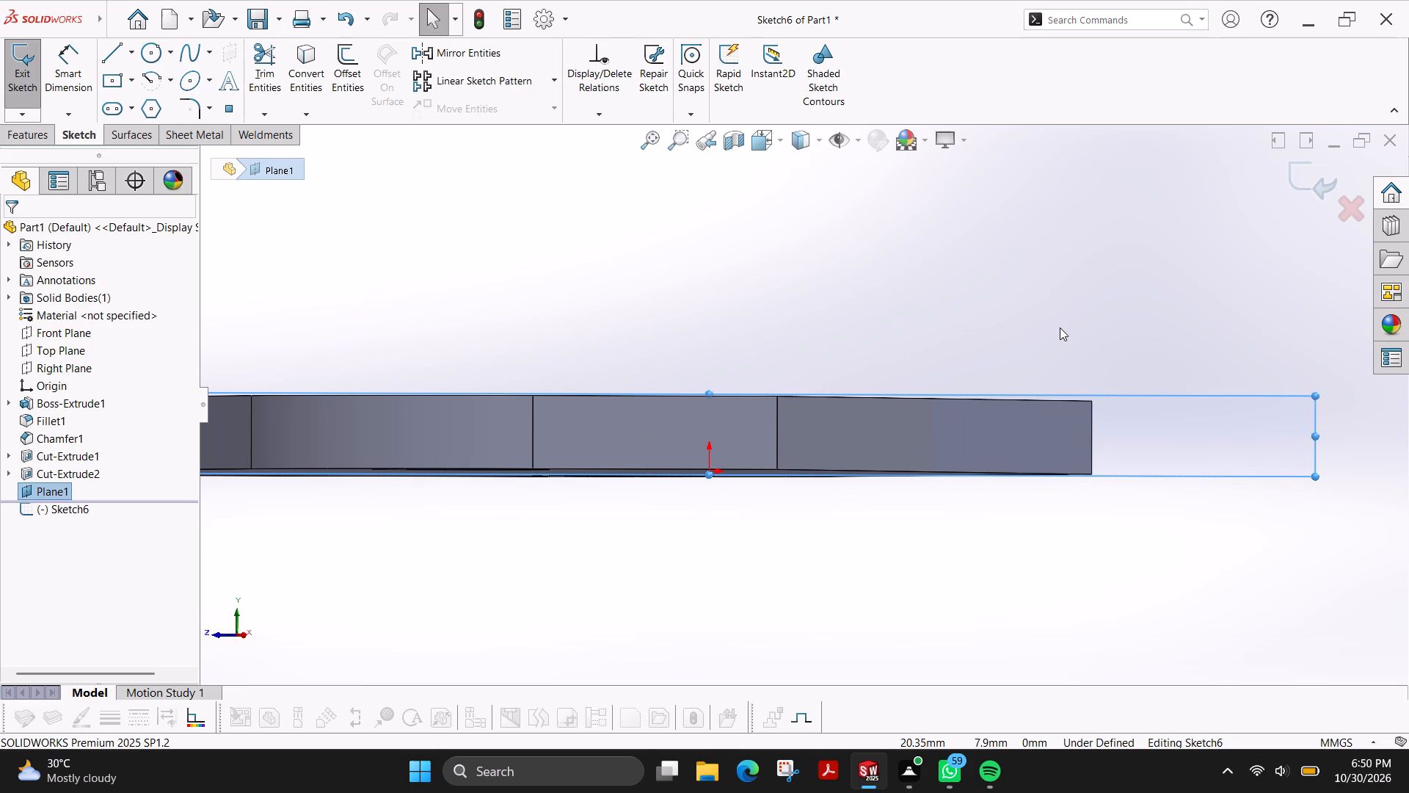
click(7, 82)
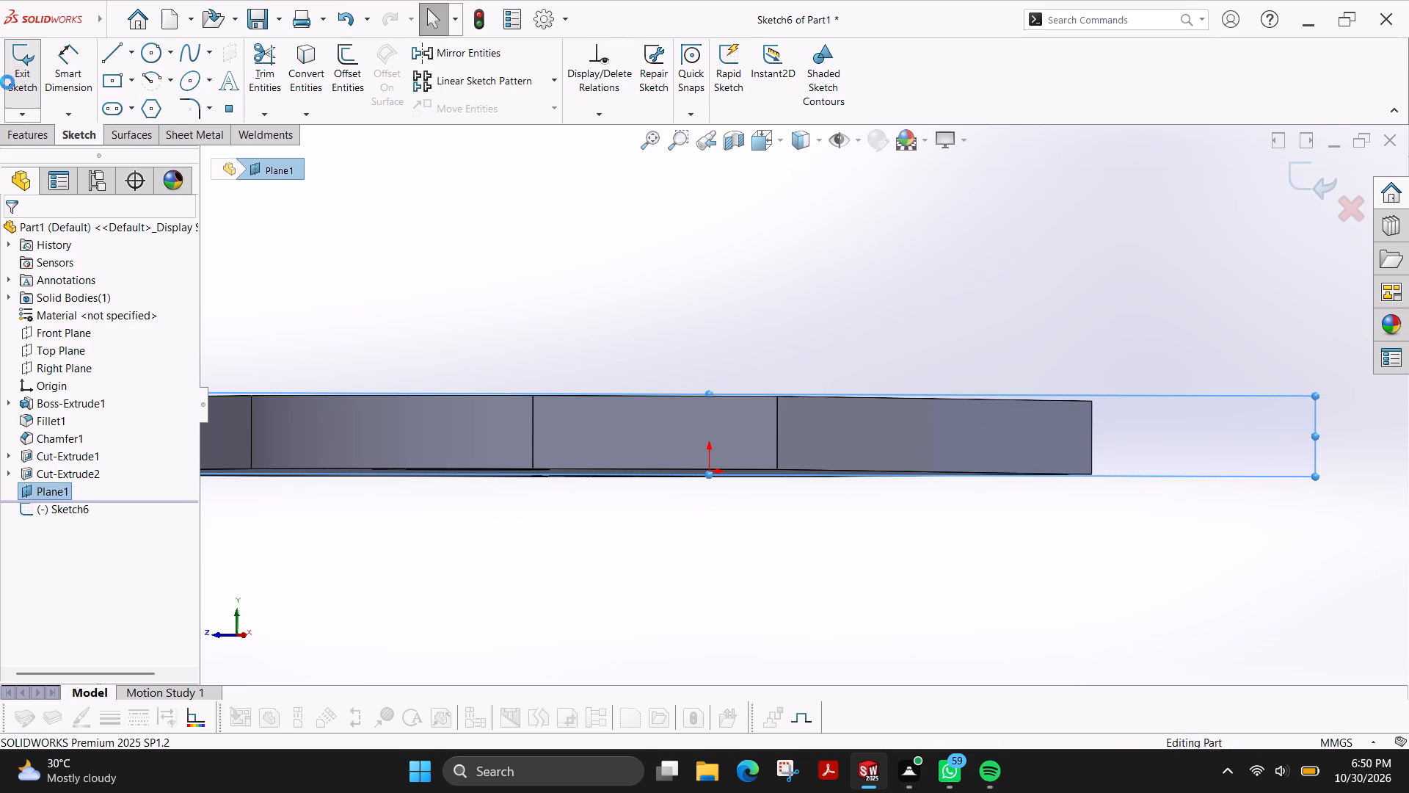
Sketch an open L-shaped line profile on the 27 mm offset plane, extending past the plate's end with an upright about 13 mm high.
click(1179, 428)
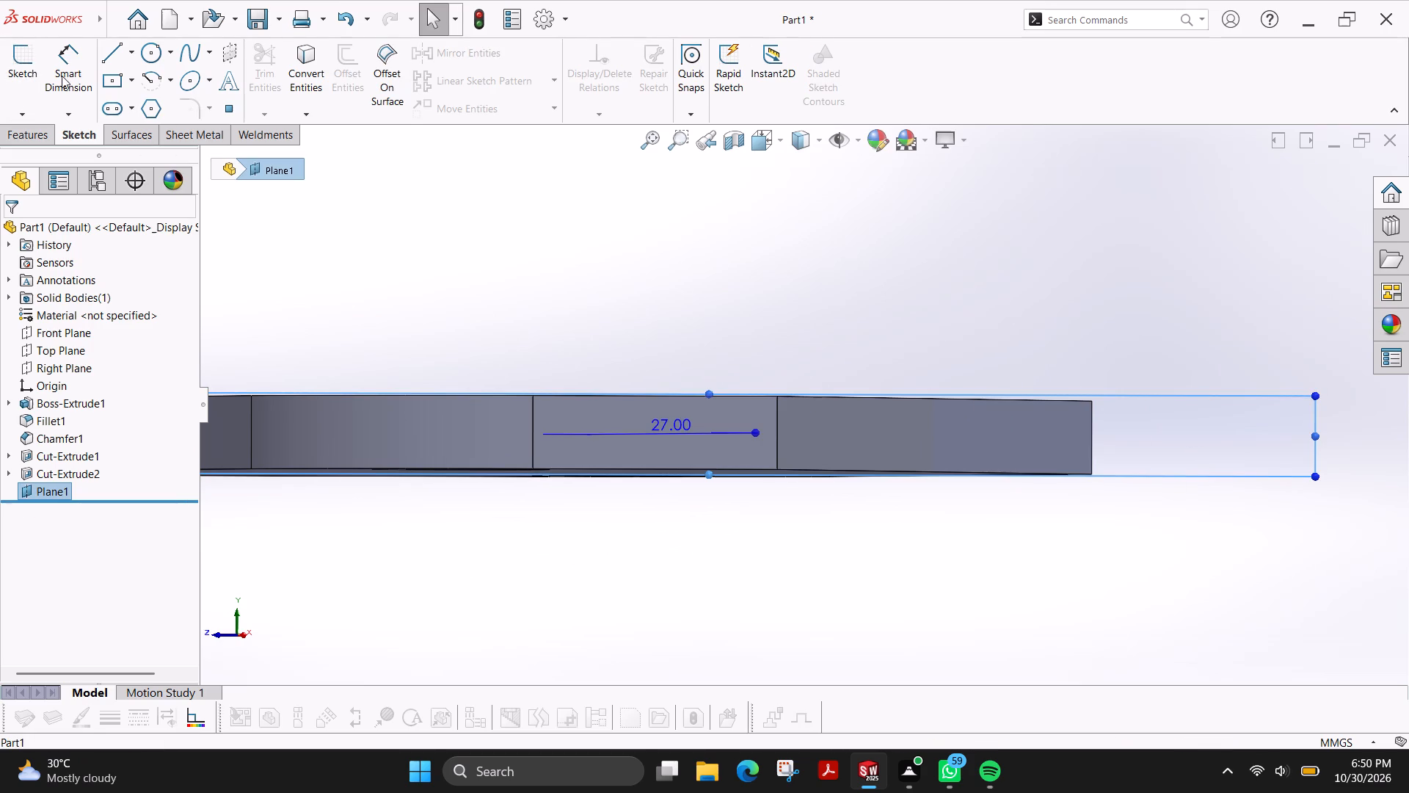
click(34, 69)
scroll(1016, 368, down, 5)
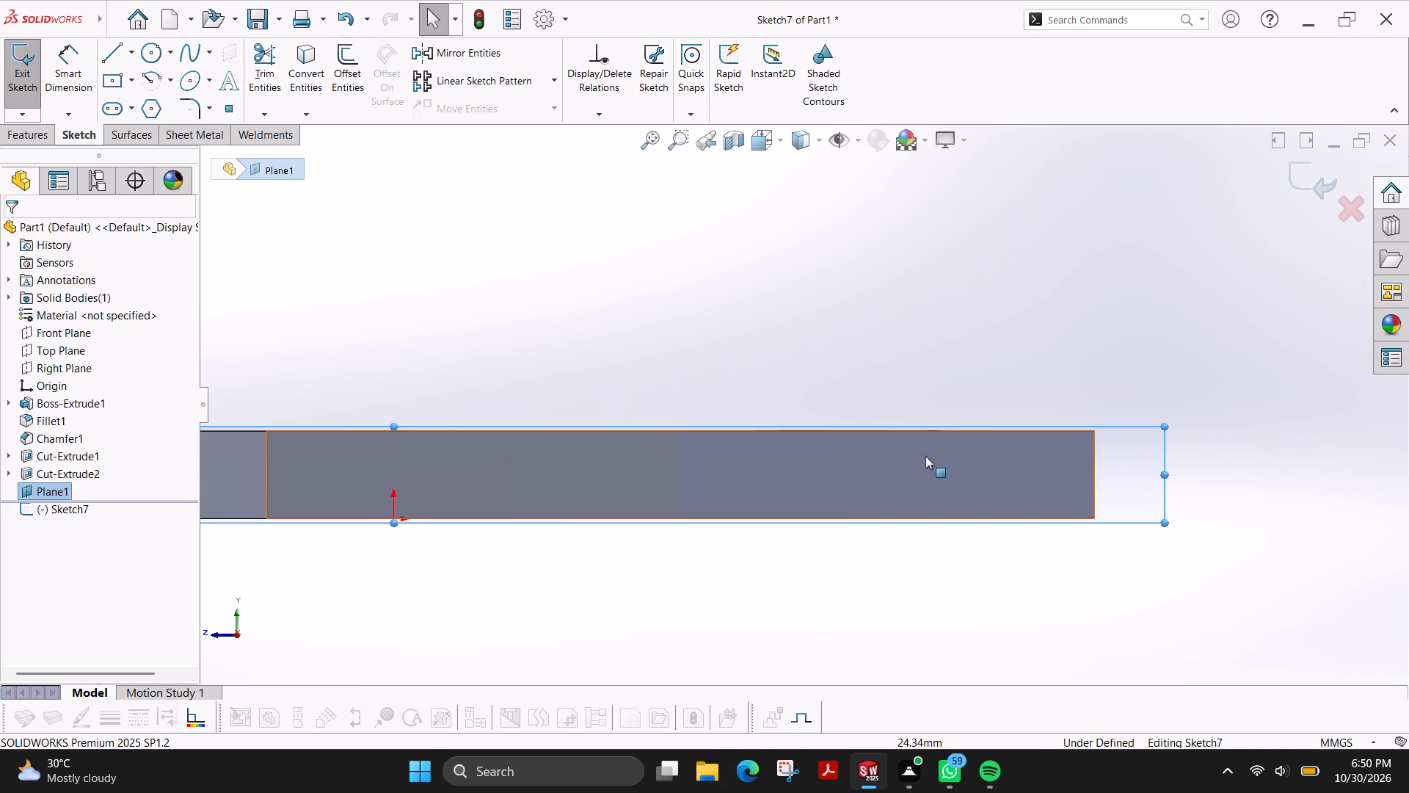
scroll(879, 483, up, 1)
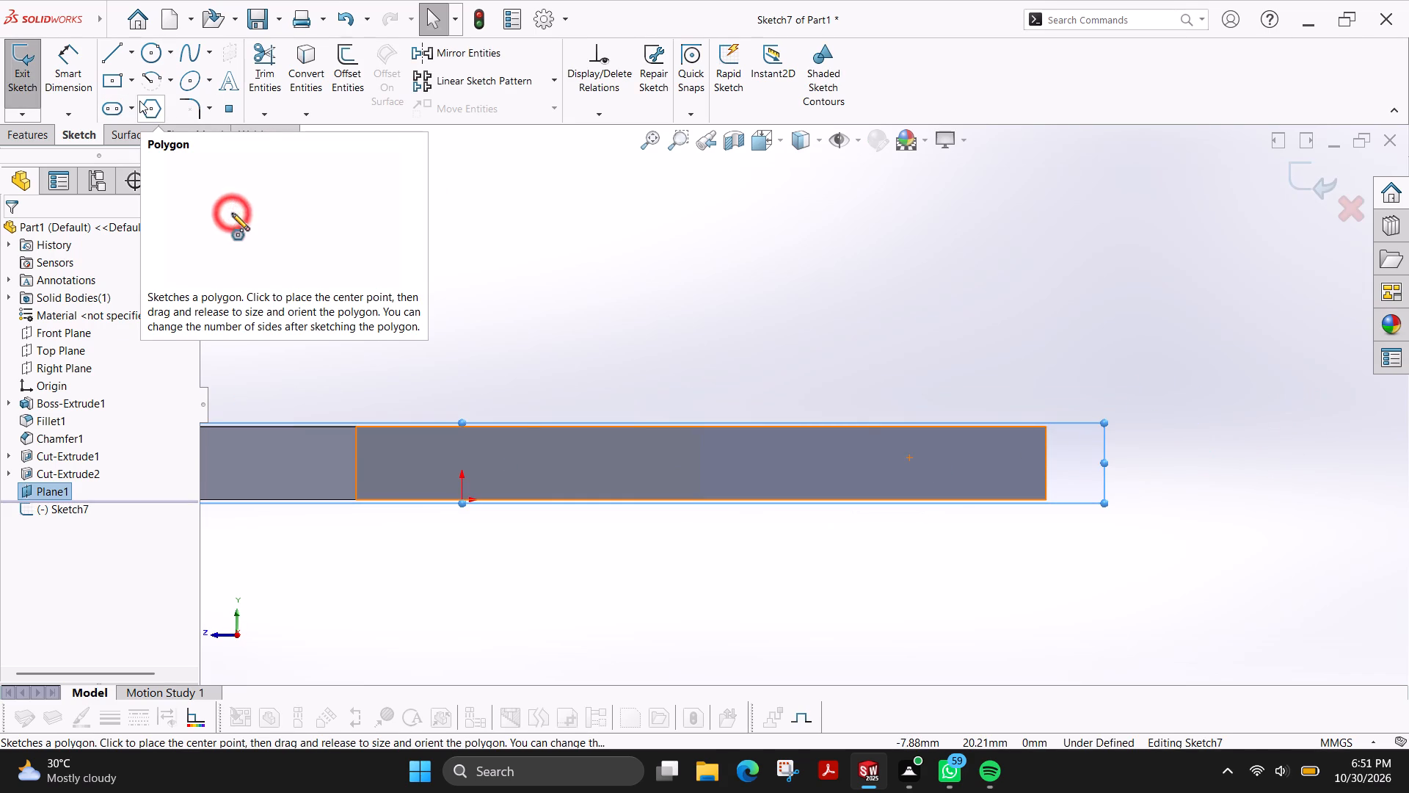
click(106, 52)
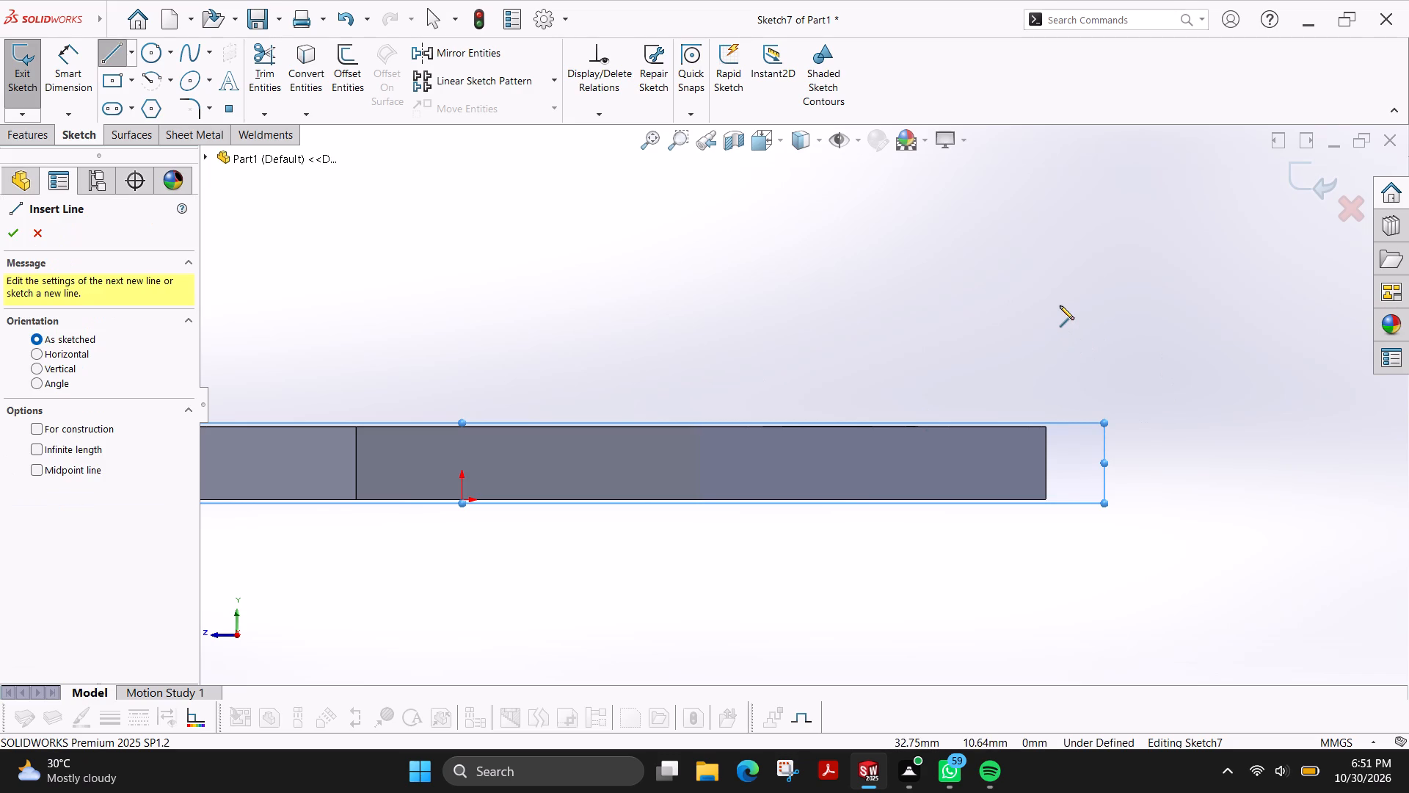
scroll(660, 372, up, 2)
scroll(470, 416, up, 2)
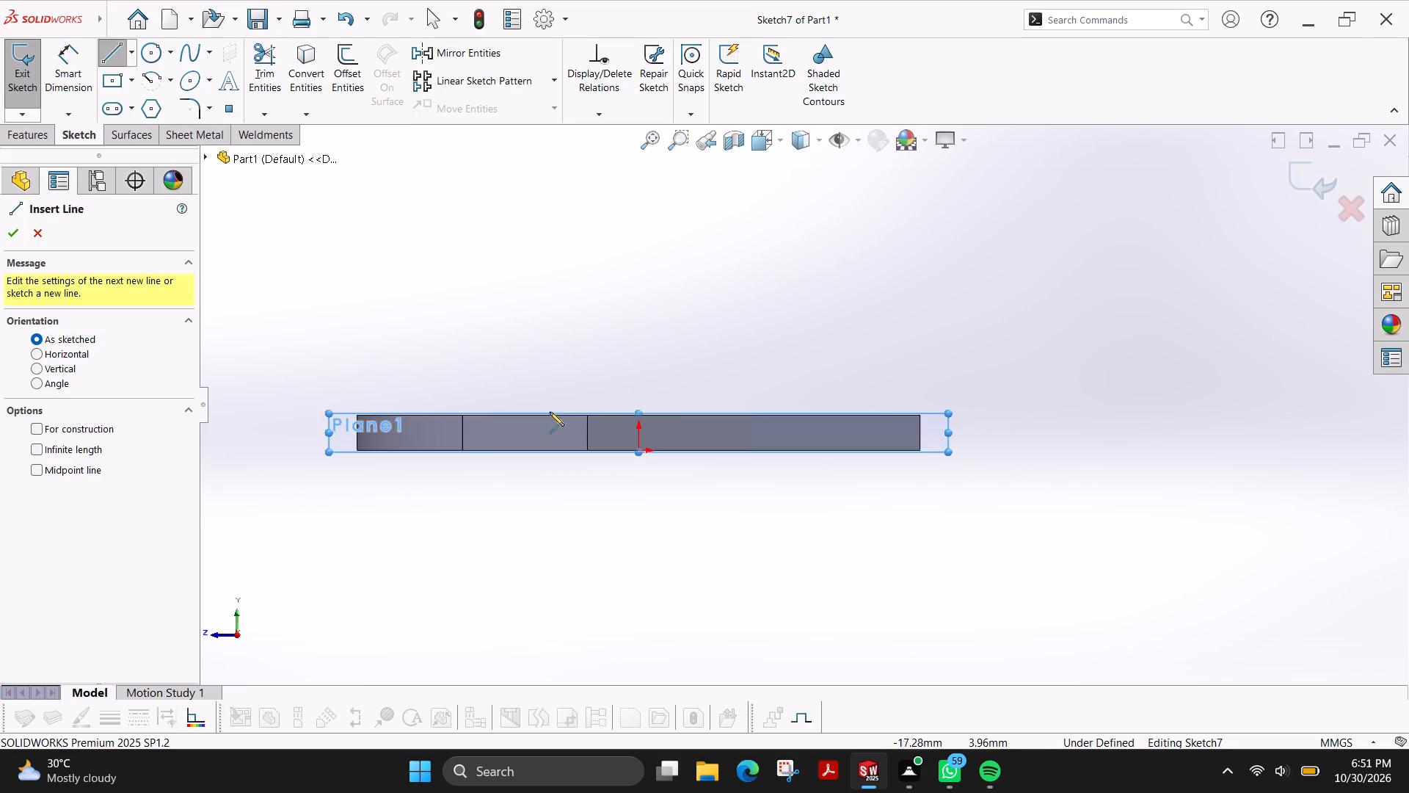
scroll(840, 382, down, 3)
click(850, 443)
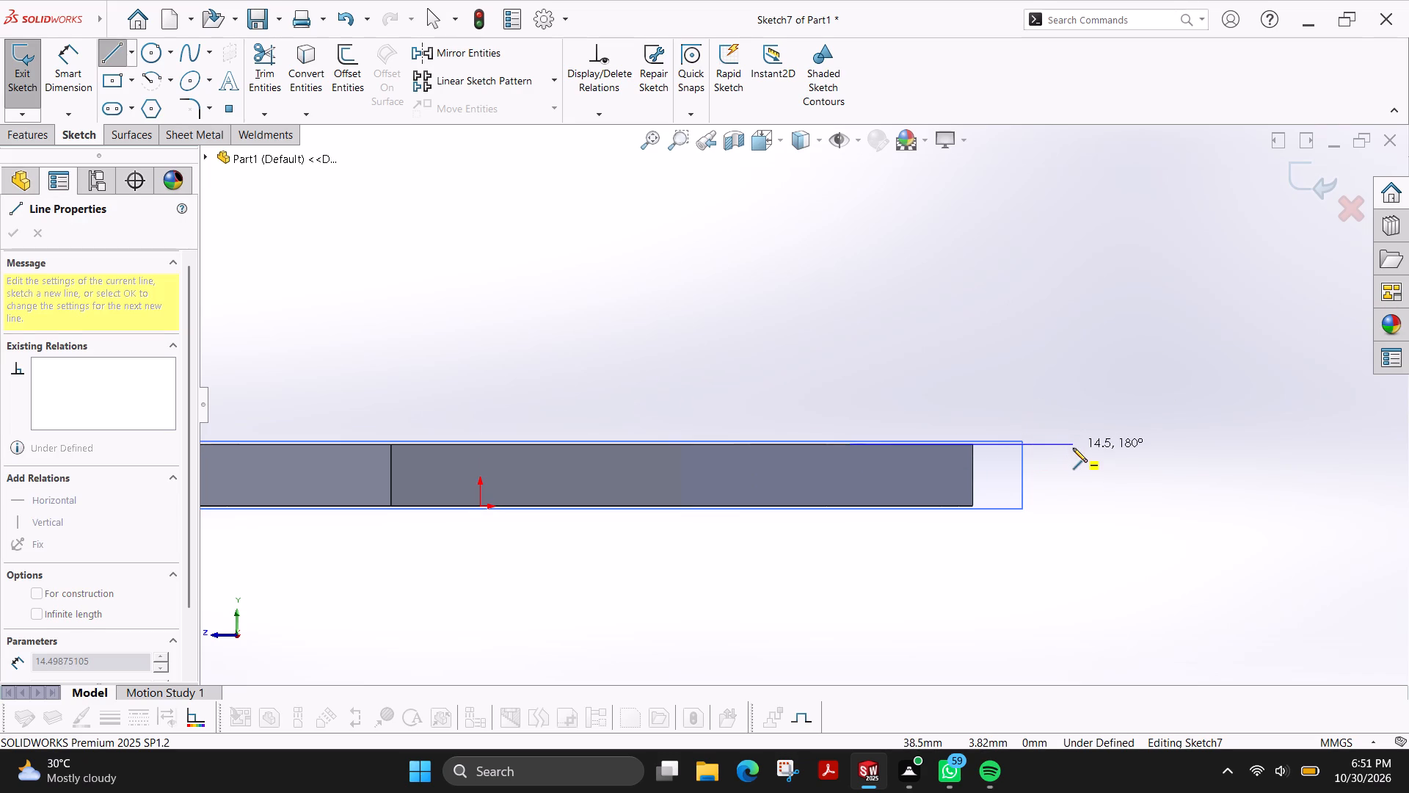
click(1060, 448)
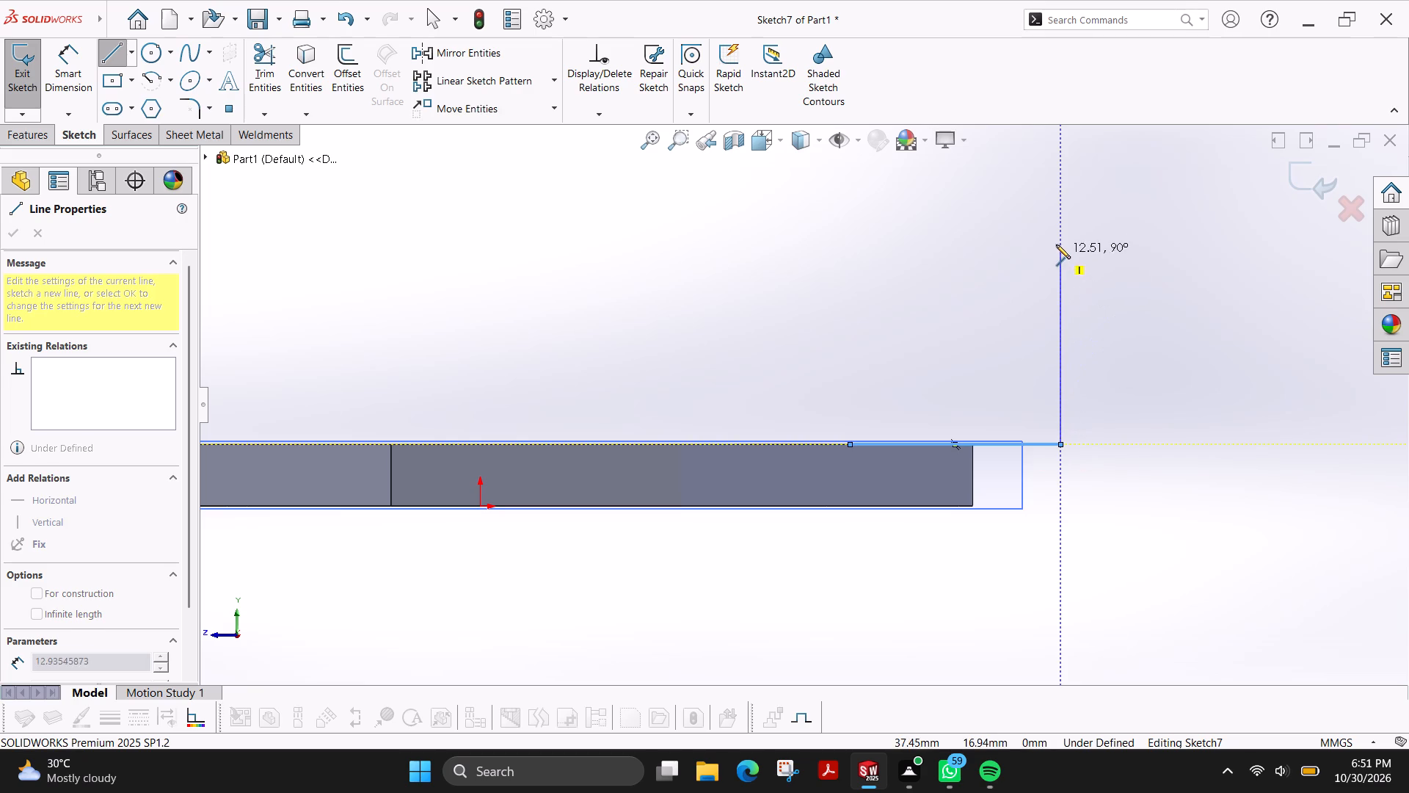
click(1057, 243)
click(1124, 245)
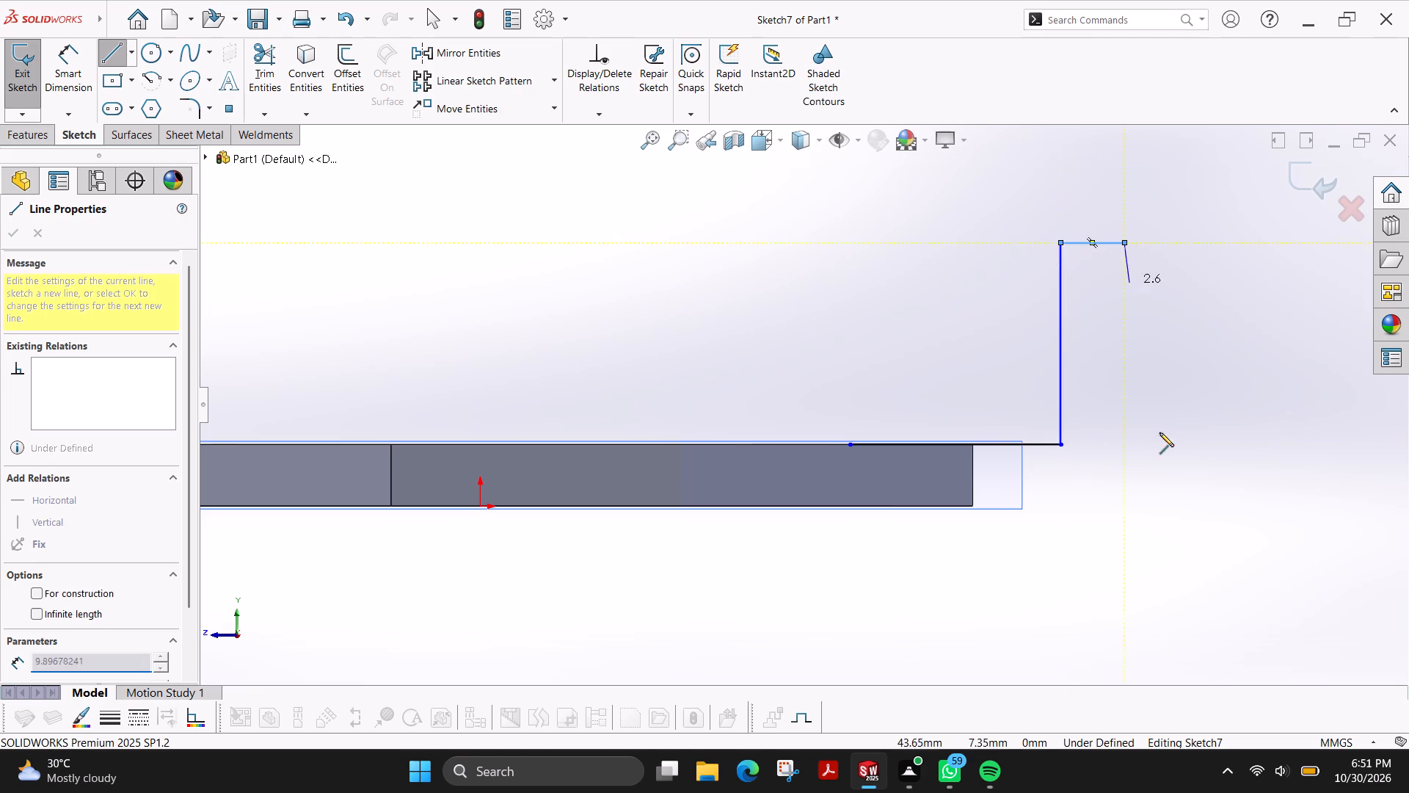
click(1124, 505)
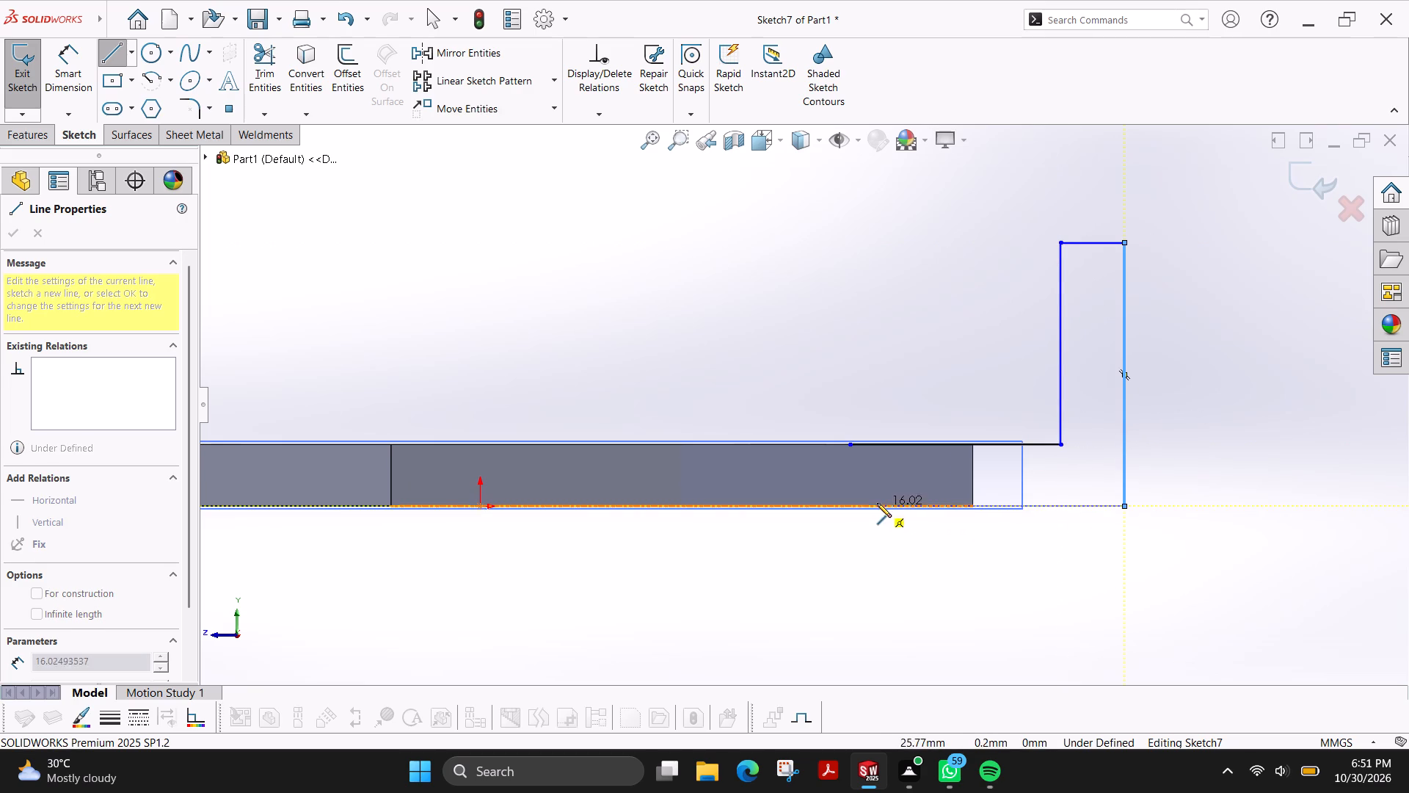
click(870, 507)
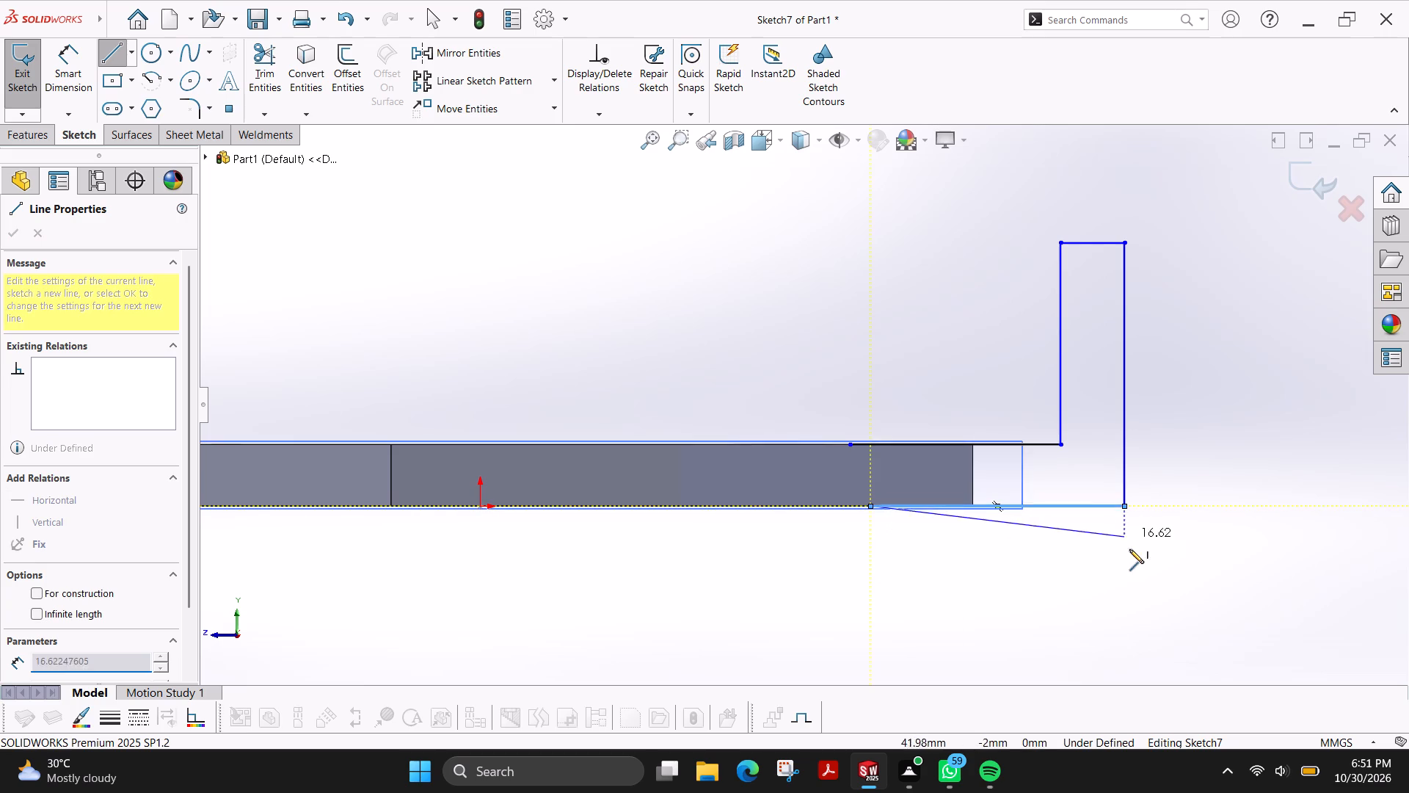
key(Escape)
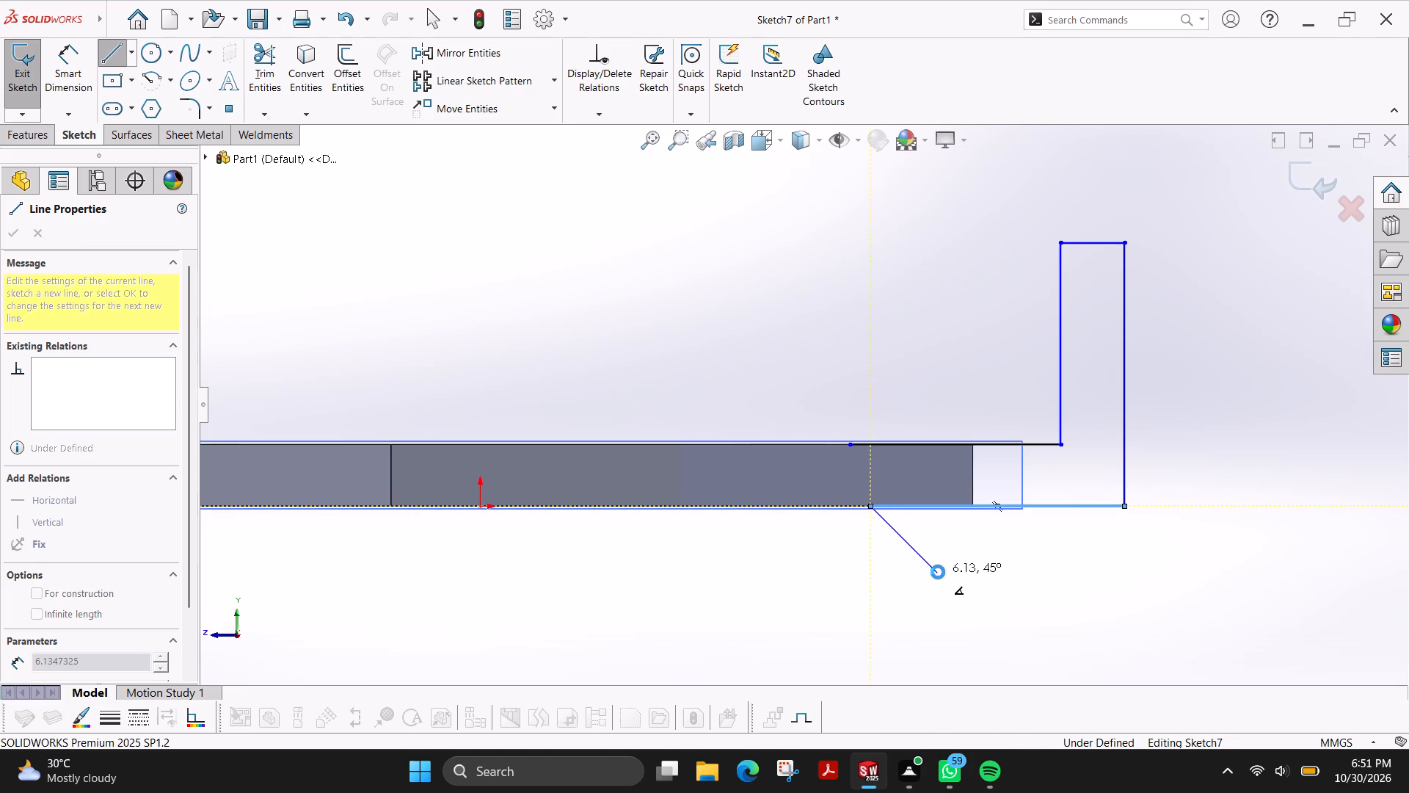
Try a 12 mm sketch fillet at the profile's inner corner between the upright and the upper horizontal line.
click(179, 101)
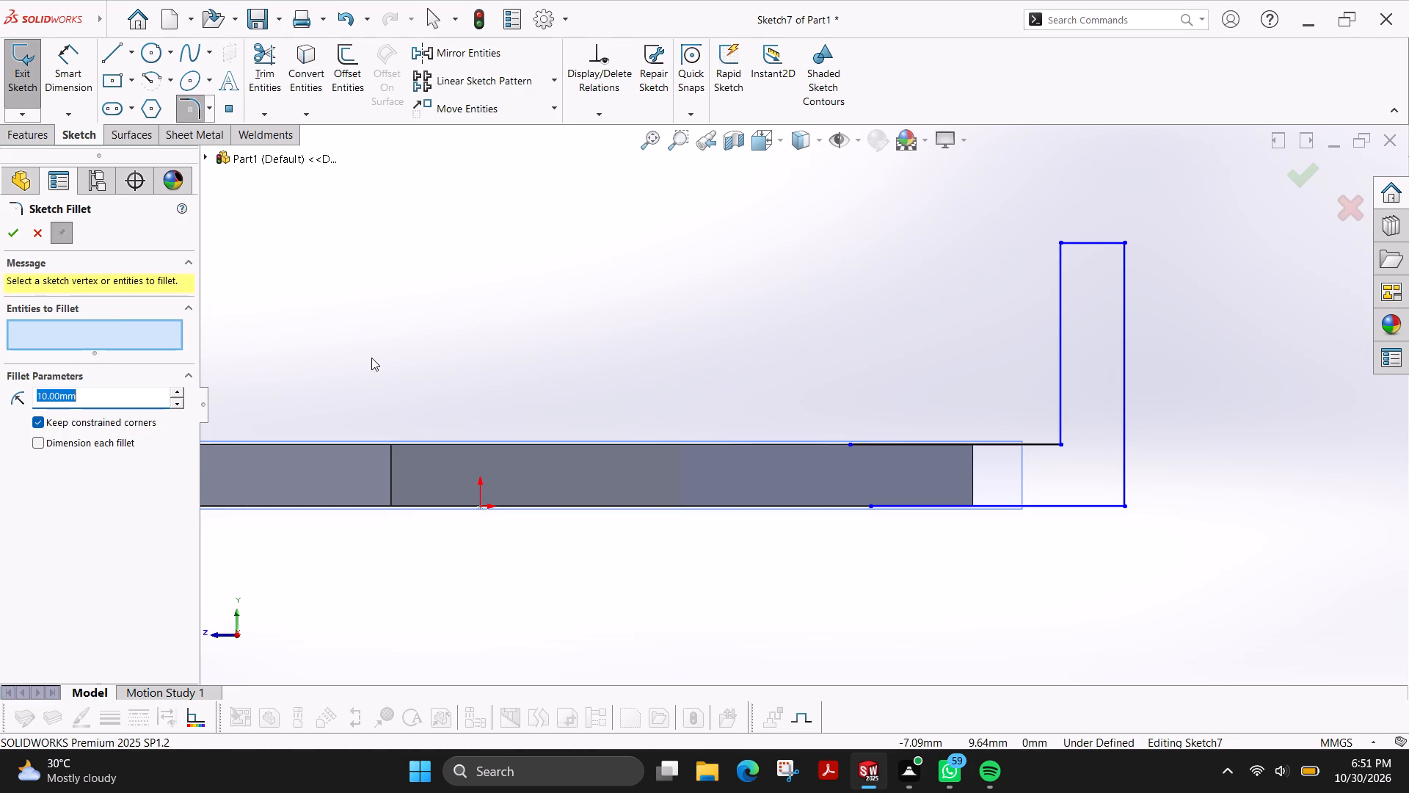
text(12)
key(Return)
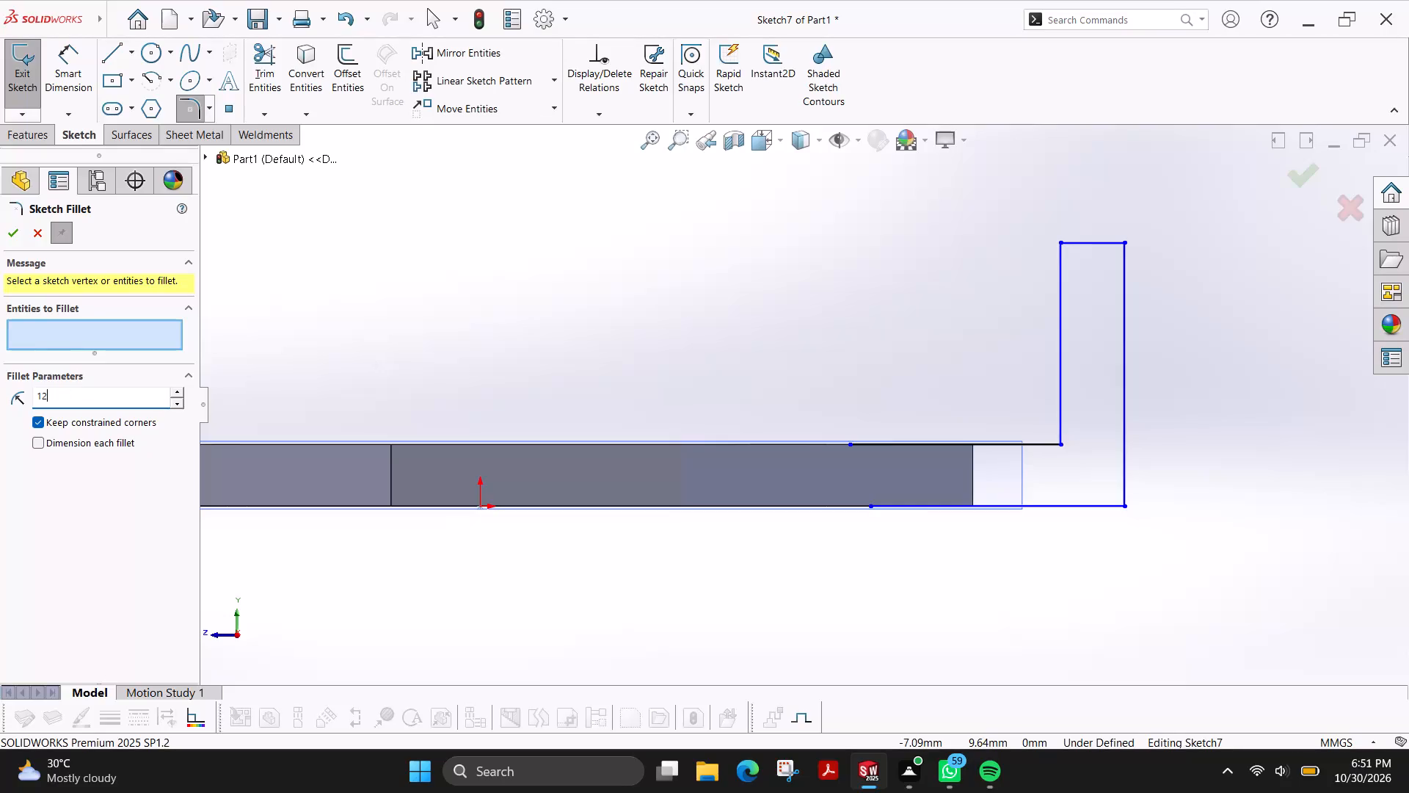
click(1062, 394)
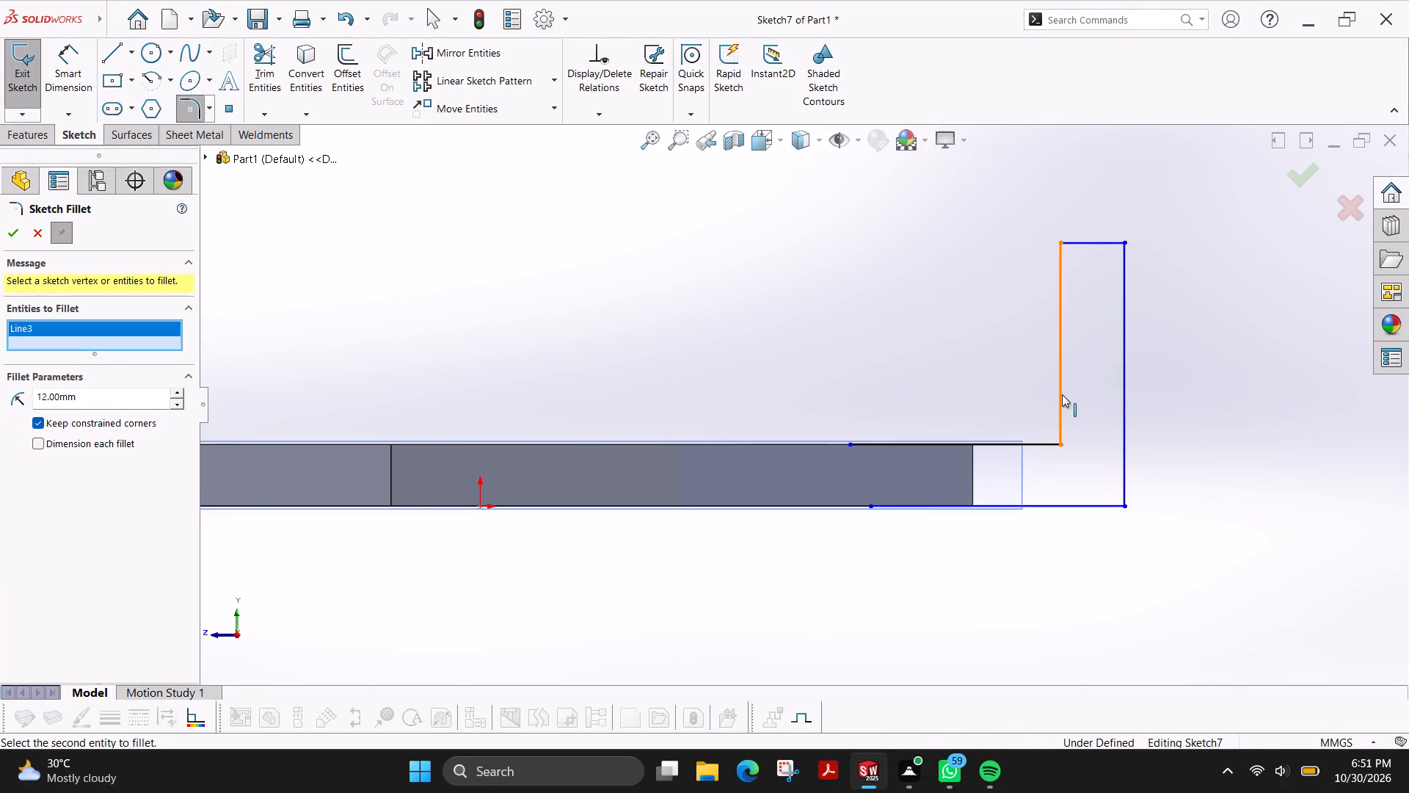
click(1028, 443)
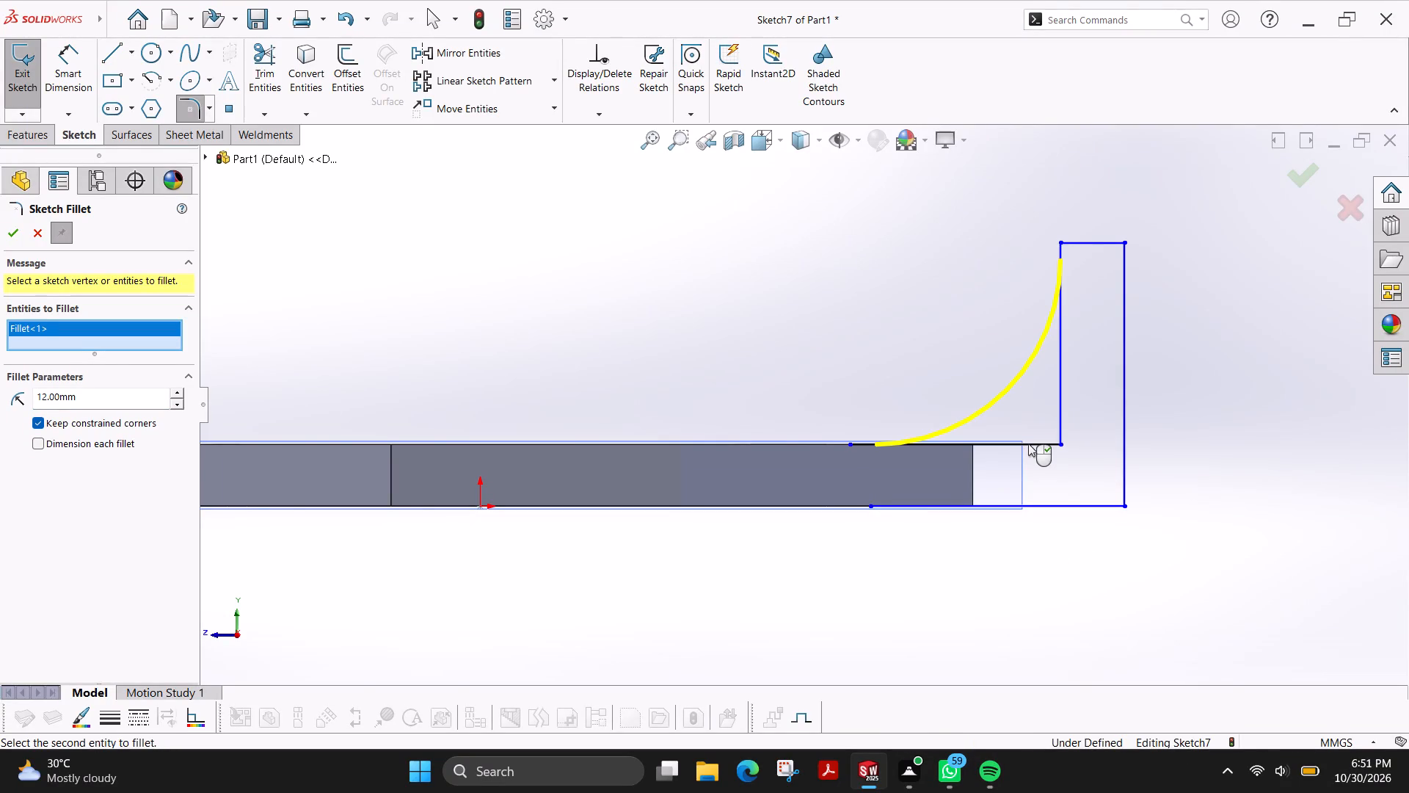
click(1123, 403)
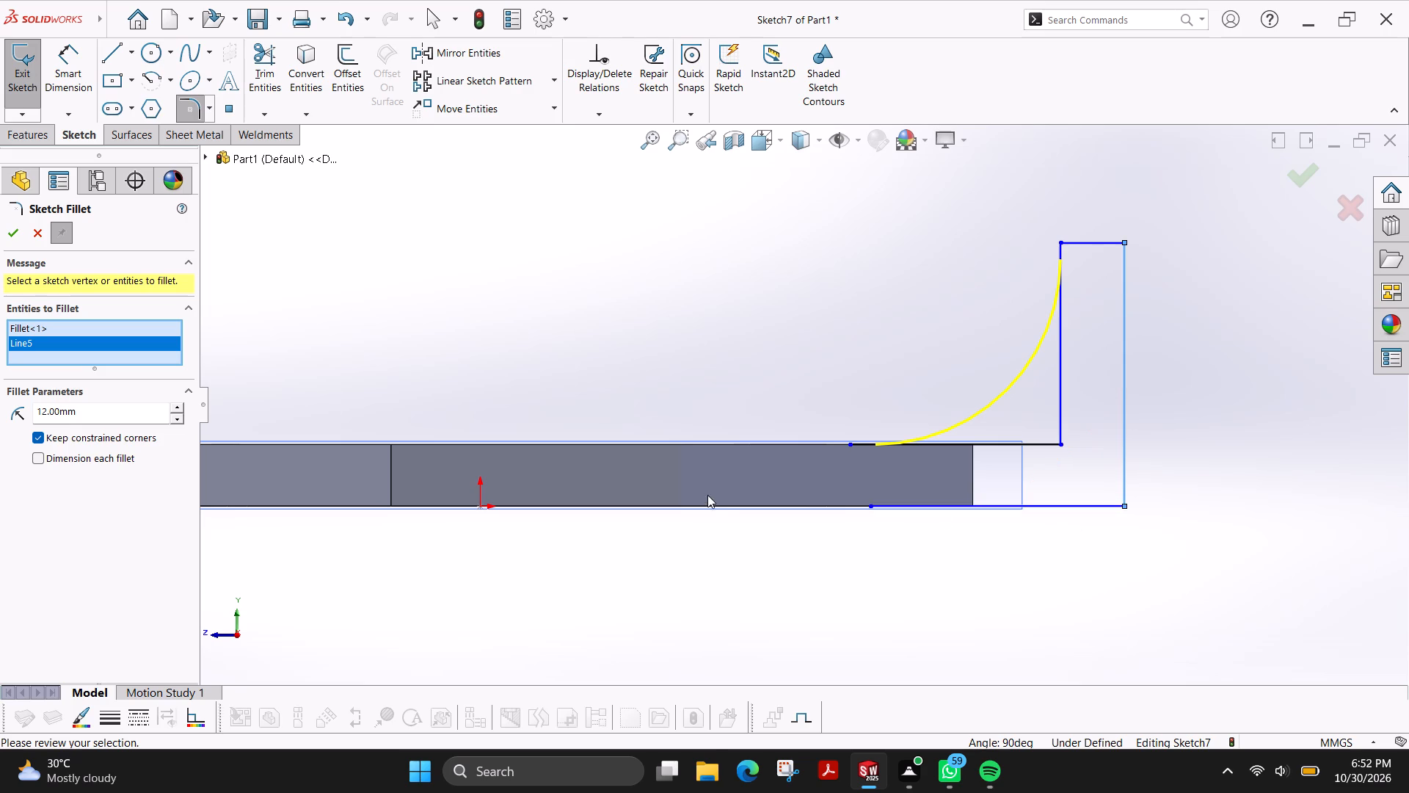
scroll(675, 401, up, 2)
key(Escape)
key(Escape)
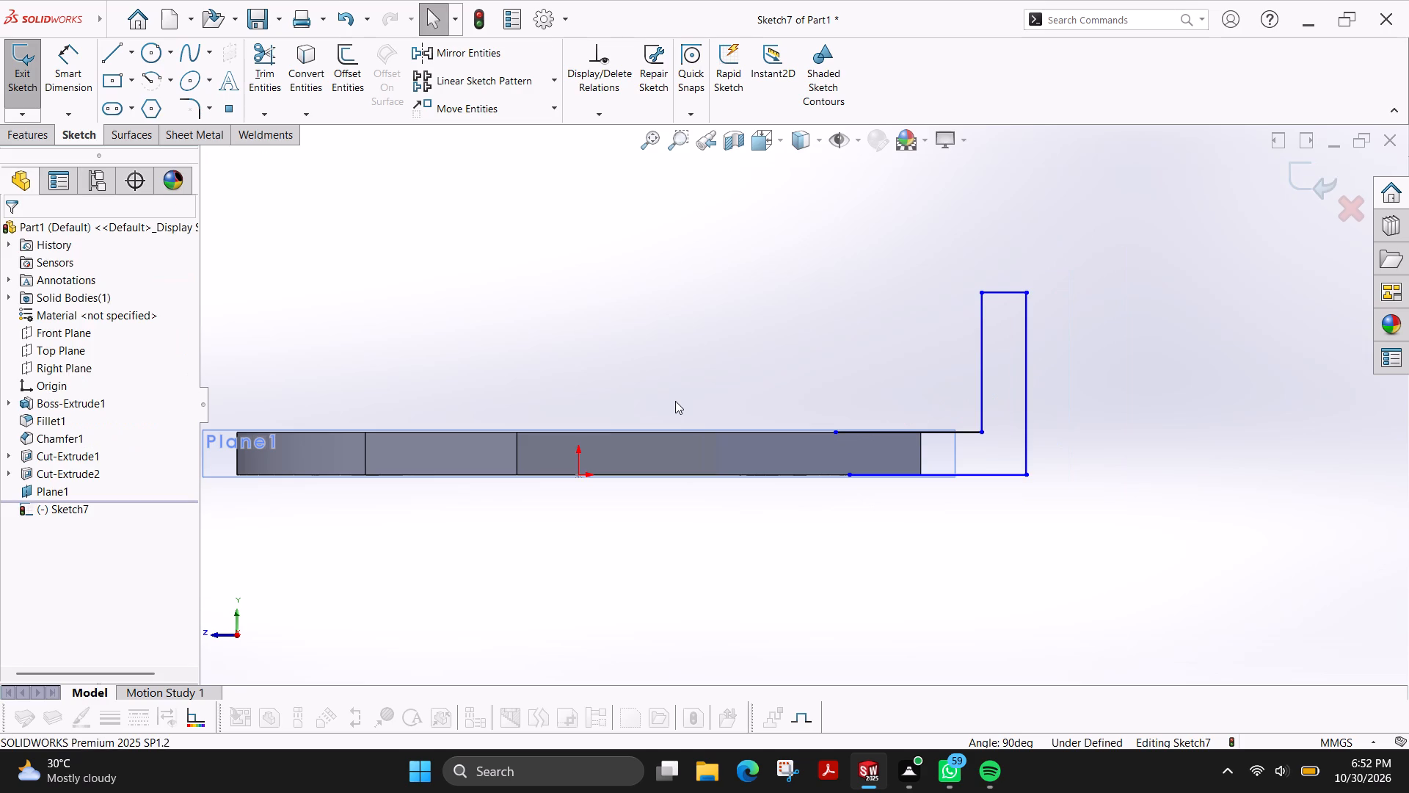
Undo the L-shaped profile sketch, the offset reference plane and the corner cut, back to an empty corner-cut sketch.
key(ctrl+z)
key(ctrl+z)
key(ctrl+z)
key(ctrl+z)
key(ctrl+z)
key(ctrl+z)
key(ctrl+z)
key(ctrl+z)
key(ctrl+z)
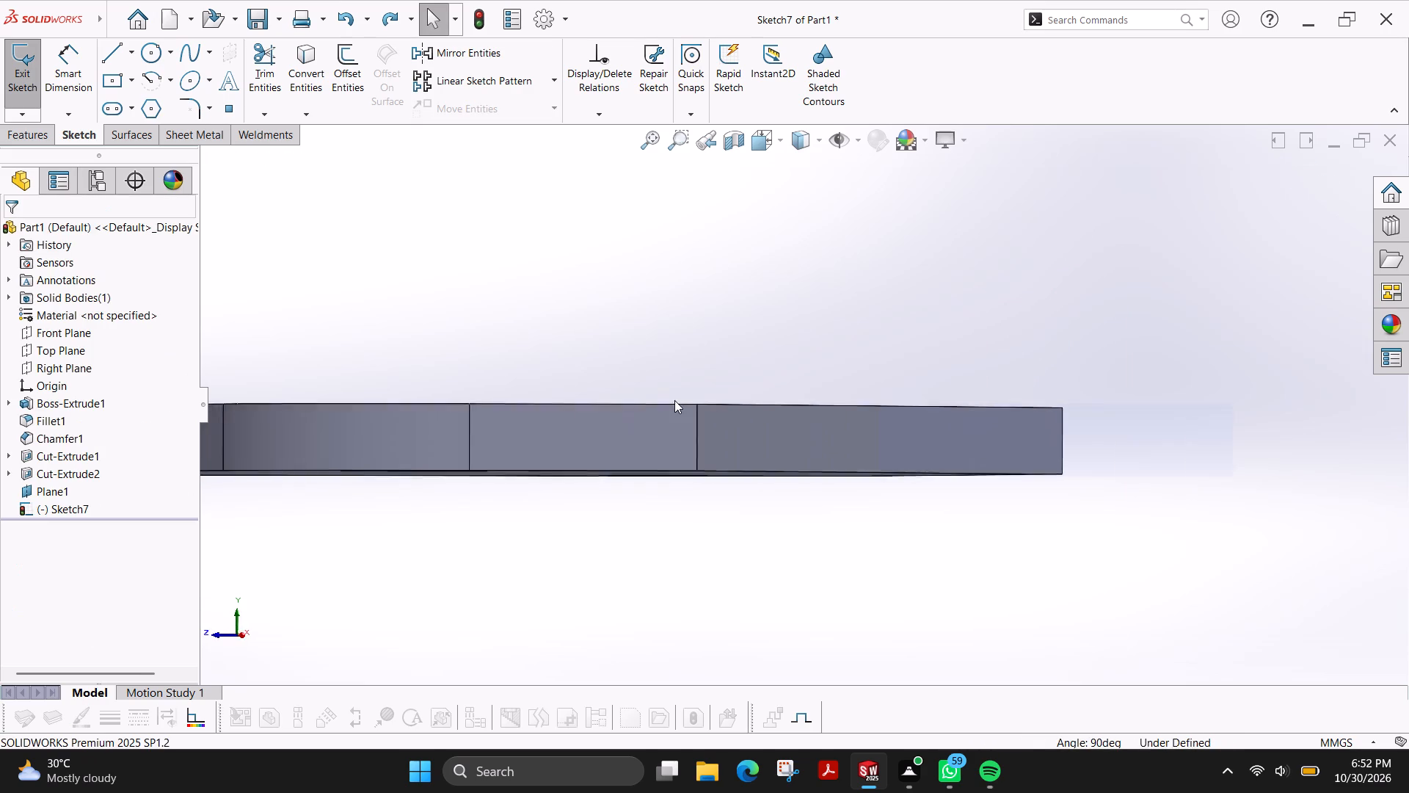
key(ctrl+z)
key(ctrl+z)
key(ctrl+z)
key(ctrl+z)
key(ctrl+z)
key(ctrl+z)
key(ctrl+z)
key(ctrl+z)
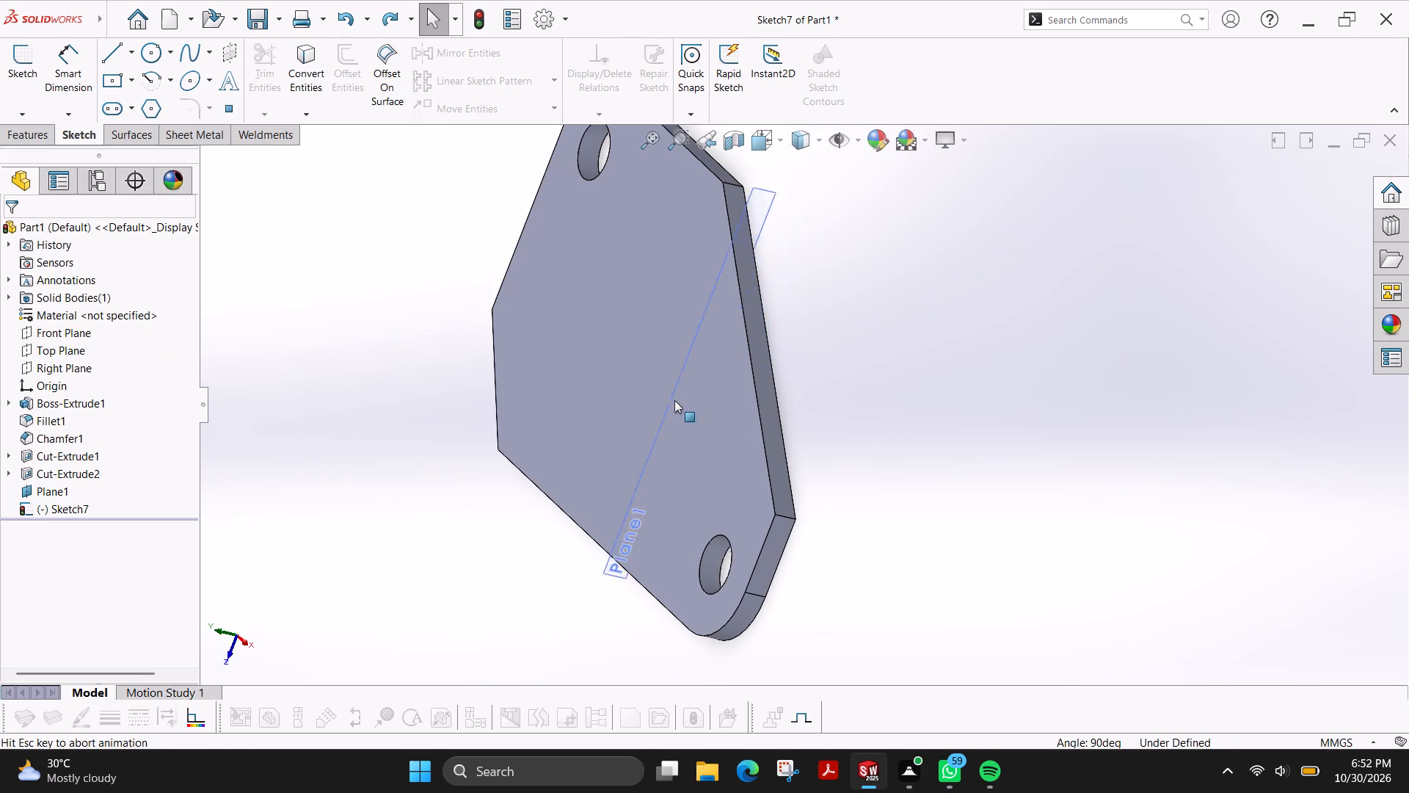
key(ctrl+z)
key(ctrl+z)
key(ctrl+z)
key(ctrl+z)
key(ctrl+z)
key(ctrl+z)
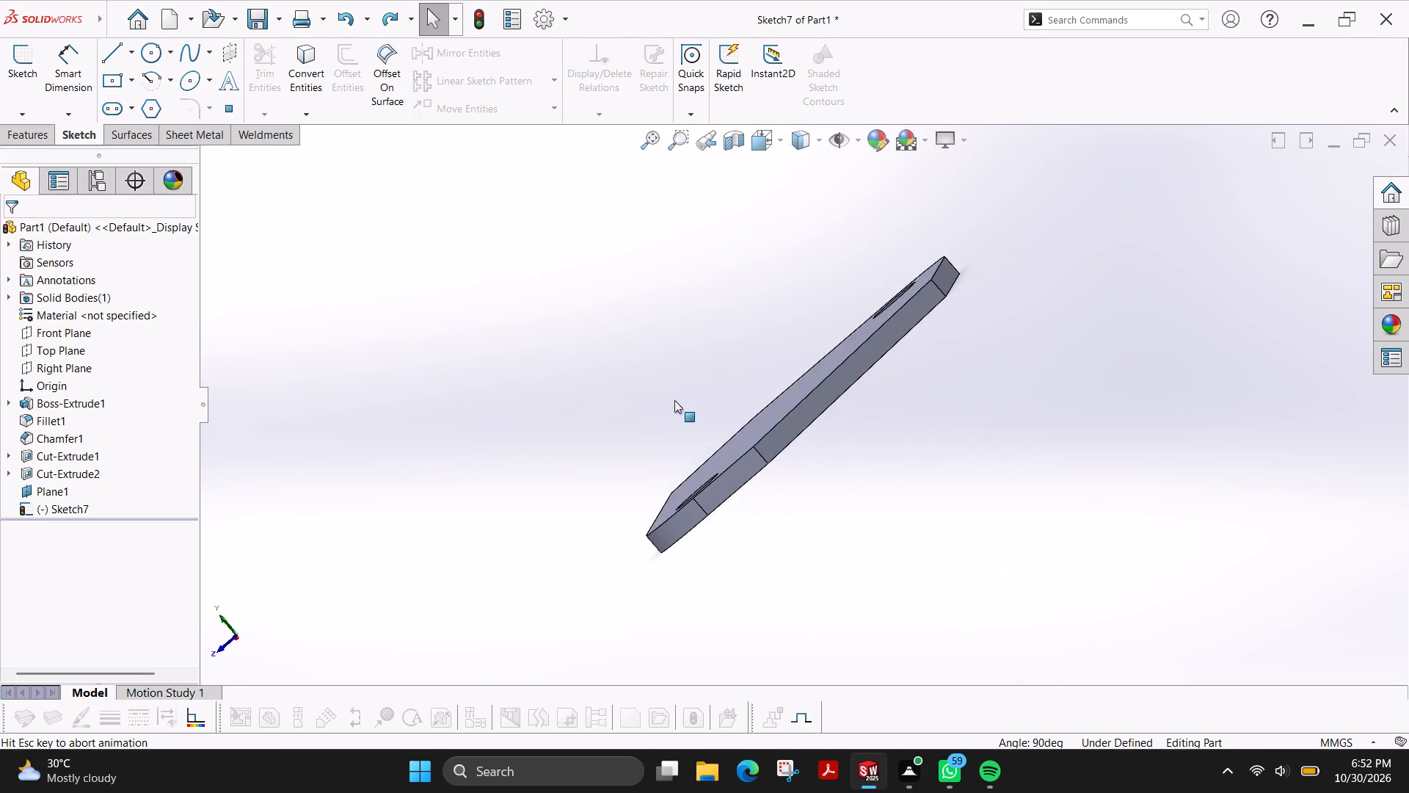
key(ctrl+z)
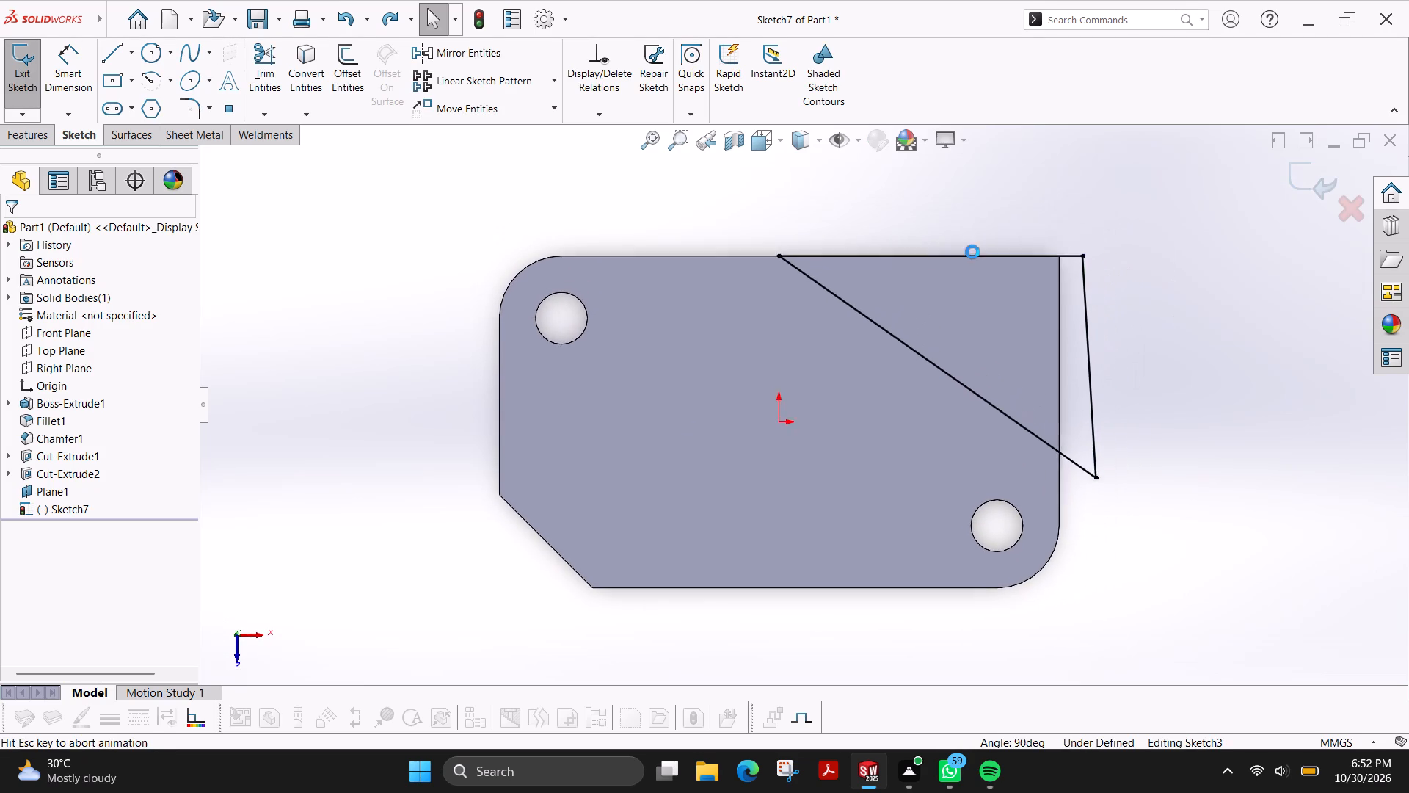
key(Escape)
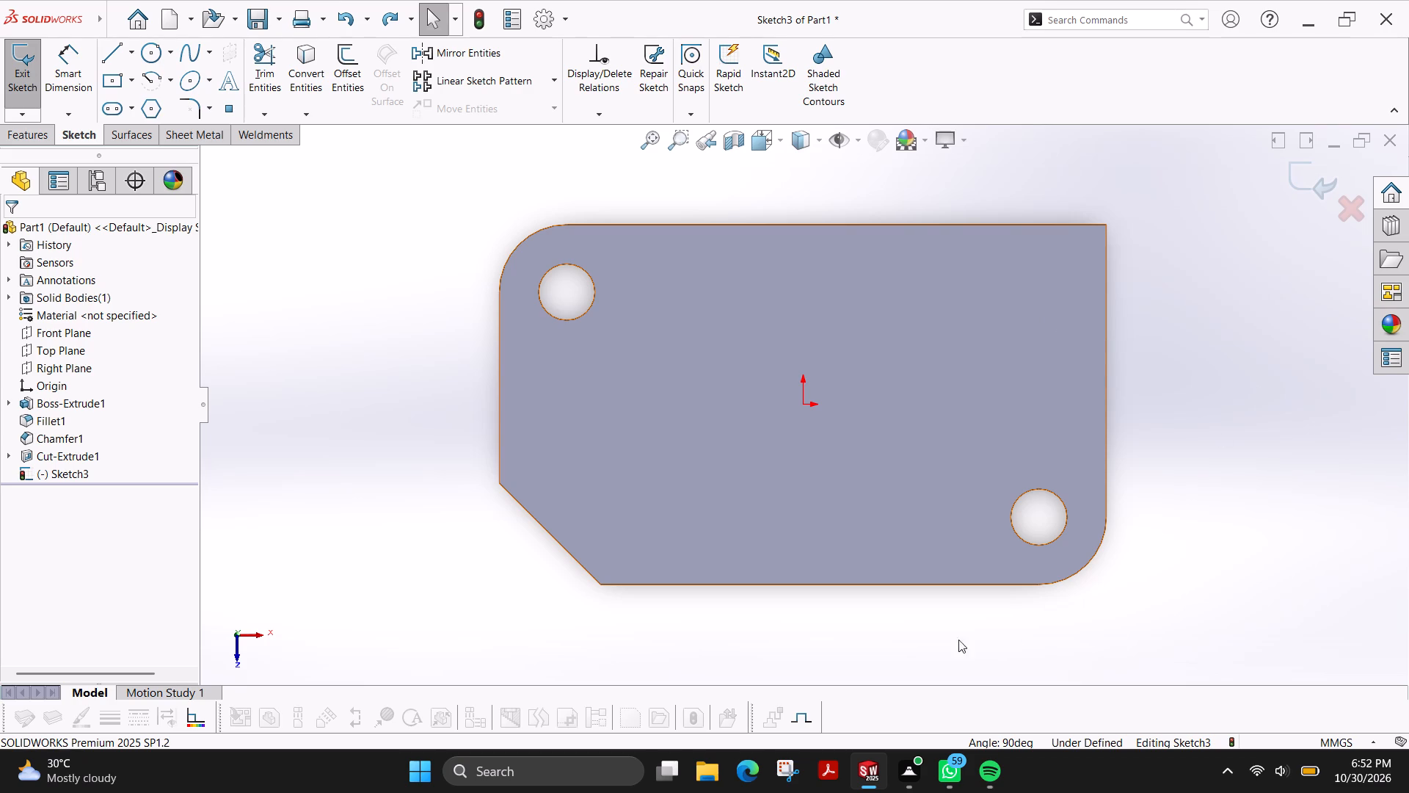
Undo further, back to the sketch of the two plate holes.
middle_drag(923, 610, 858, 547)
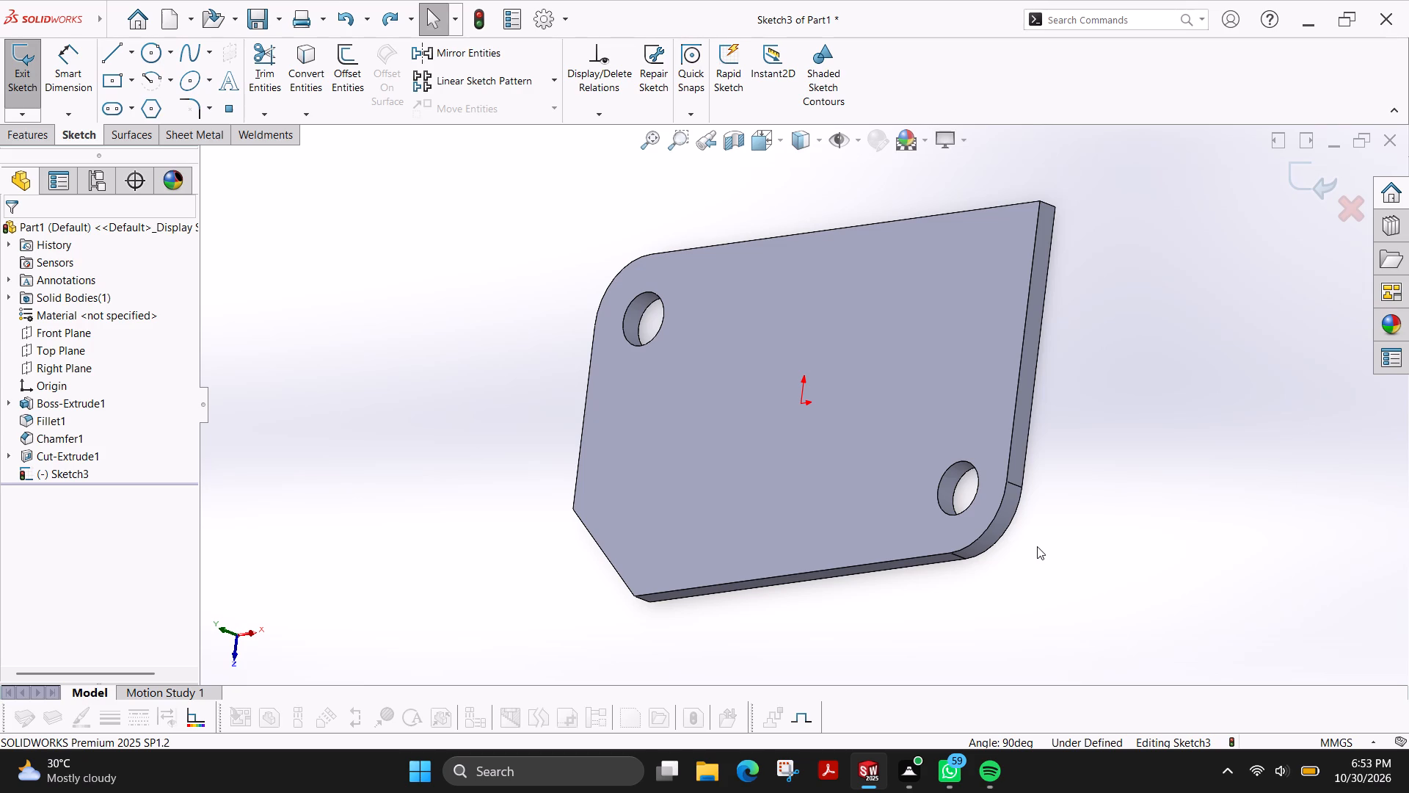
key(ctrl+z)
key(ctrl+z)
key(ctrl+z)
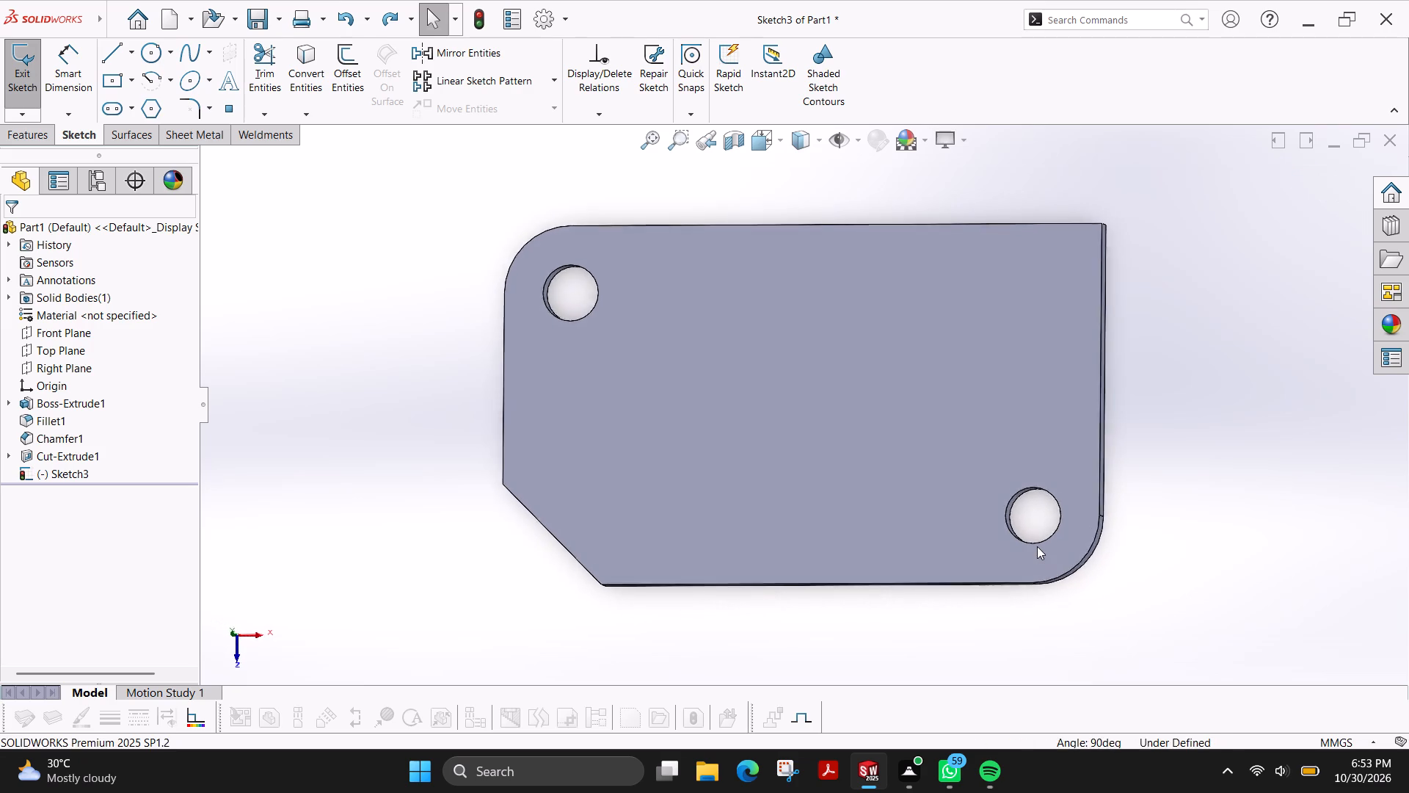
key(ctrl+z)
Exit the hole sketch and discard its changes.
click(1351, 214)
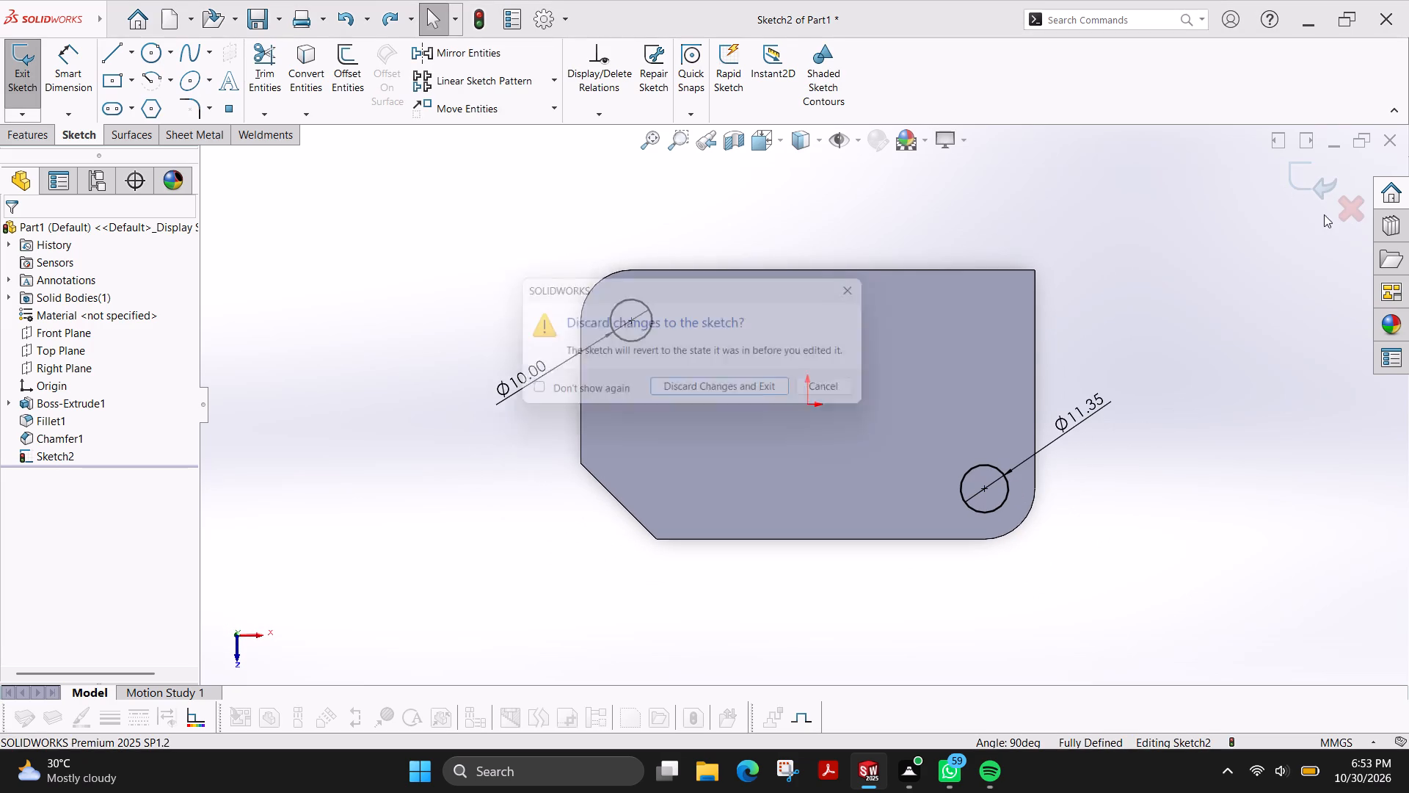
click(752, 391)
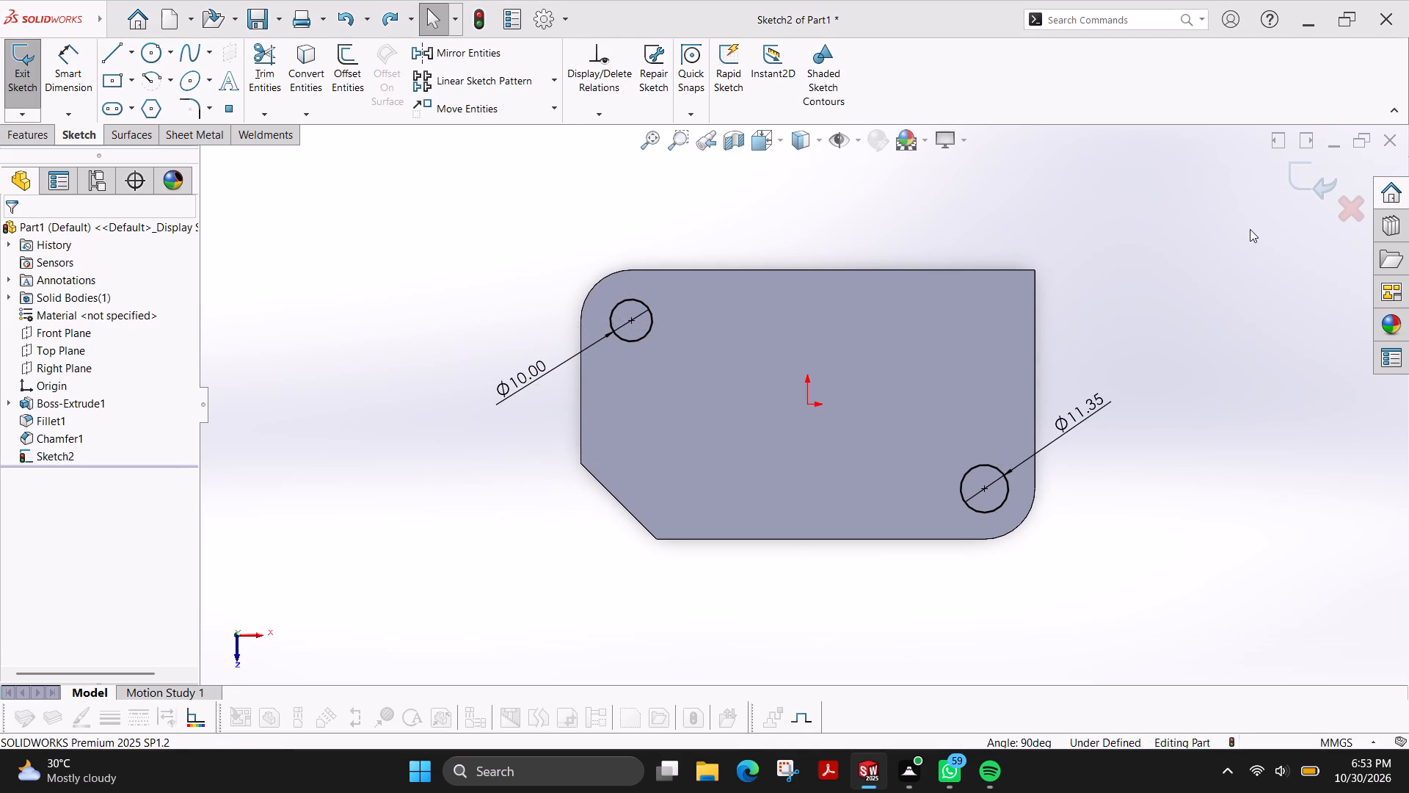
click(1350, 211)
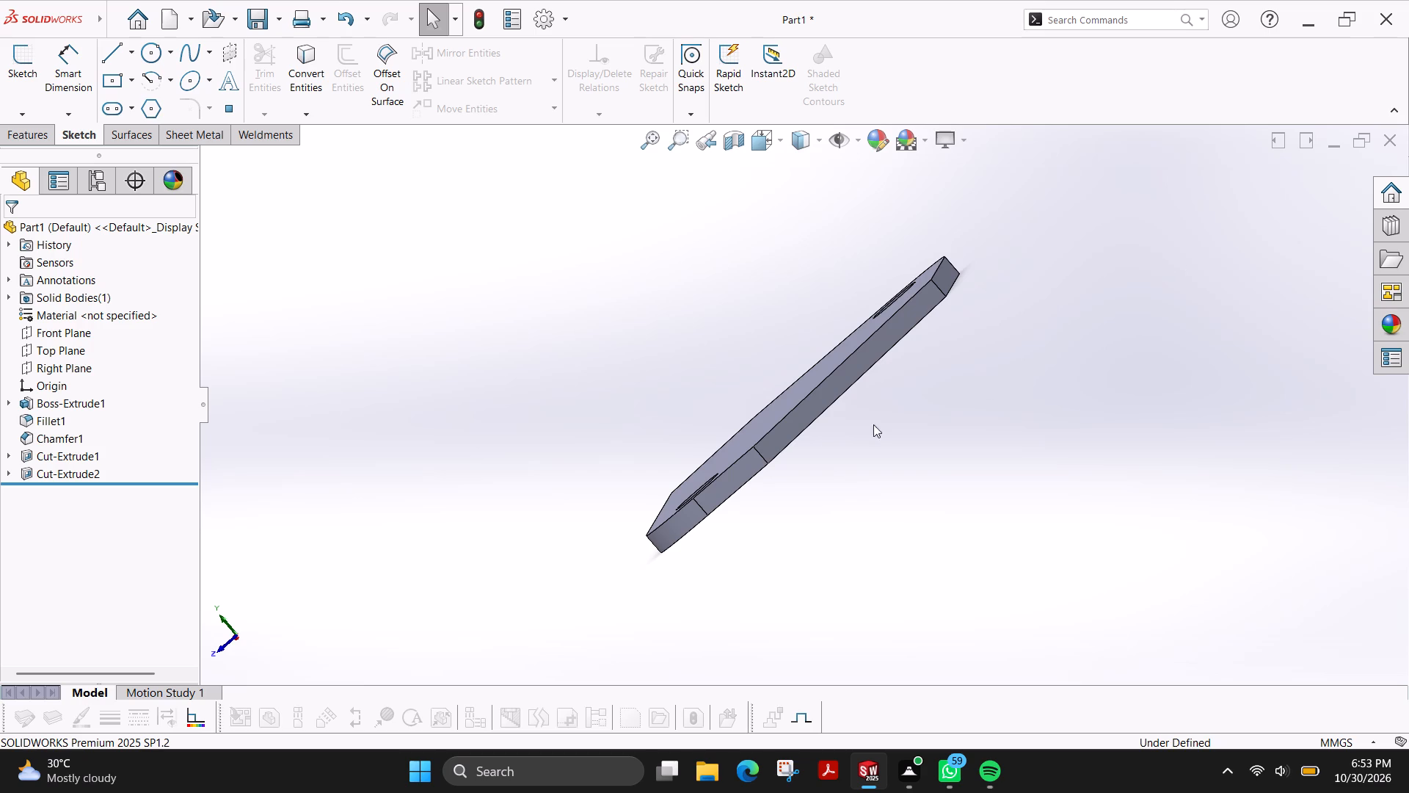
Close the plate part without saving its changes.
middle_drag(728, 396, 778, 413)
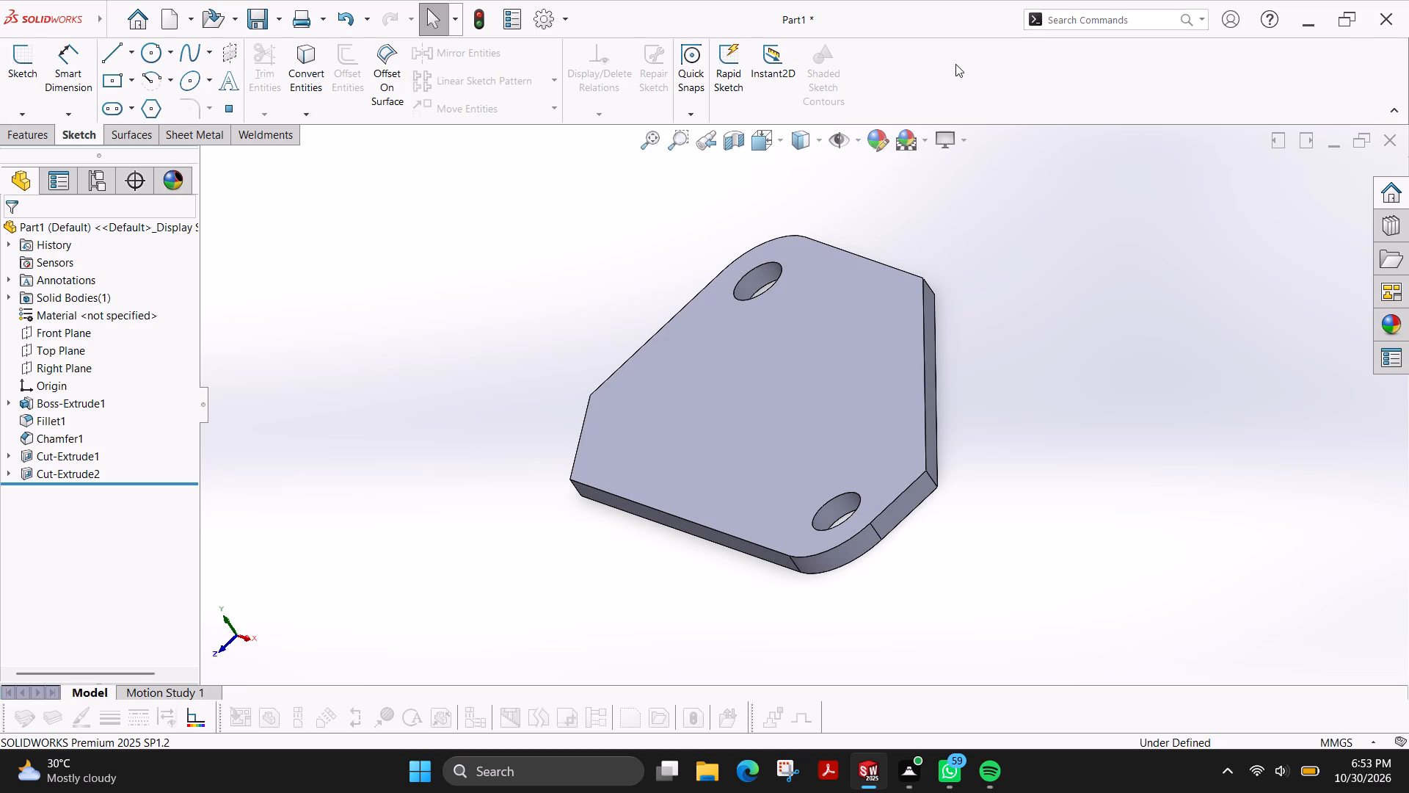
click(1390, 140)
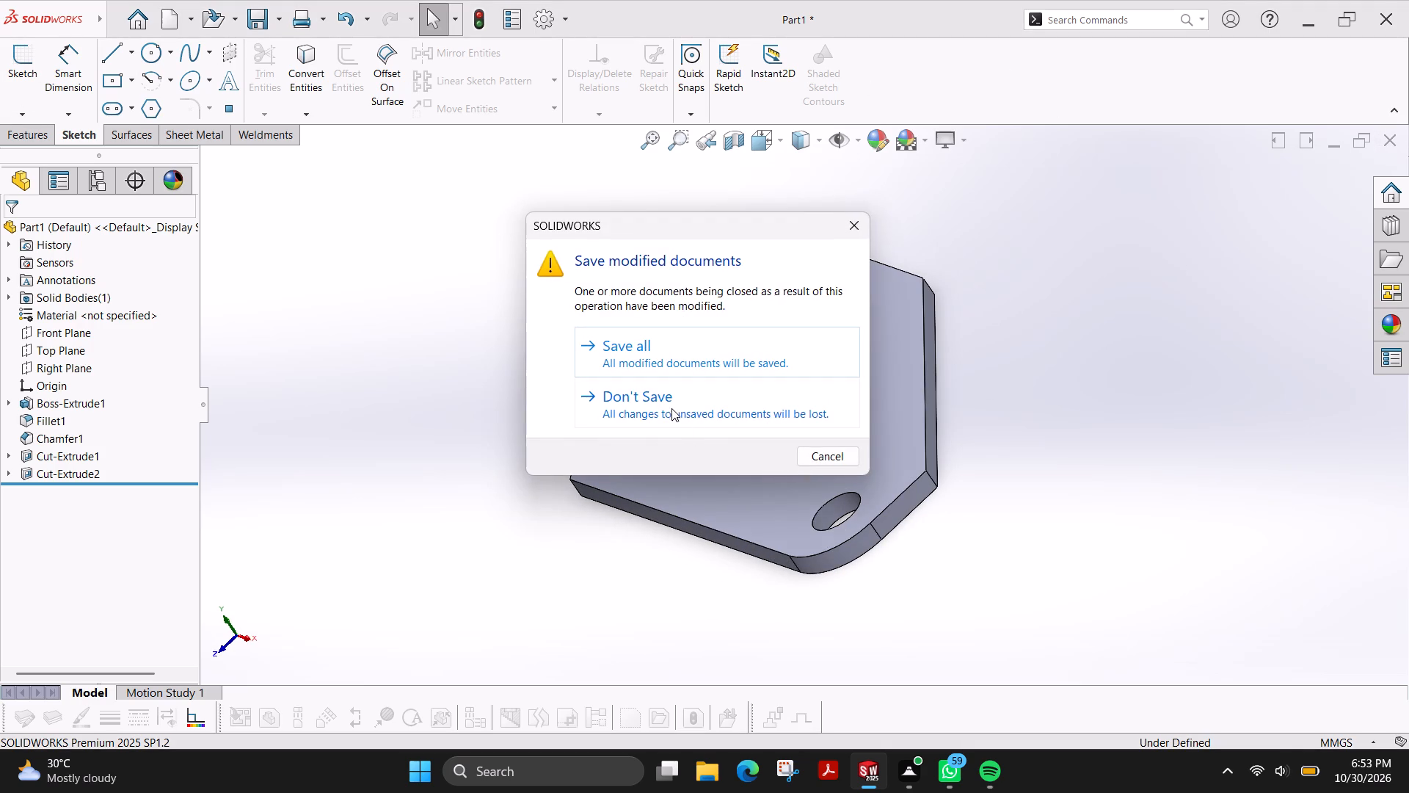
click(671, 407)
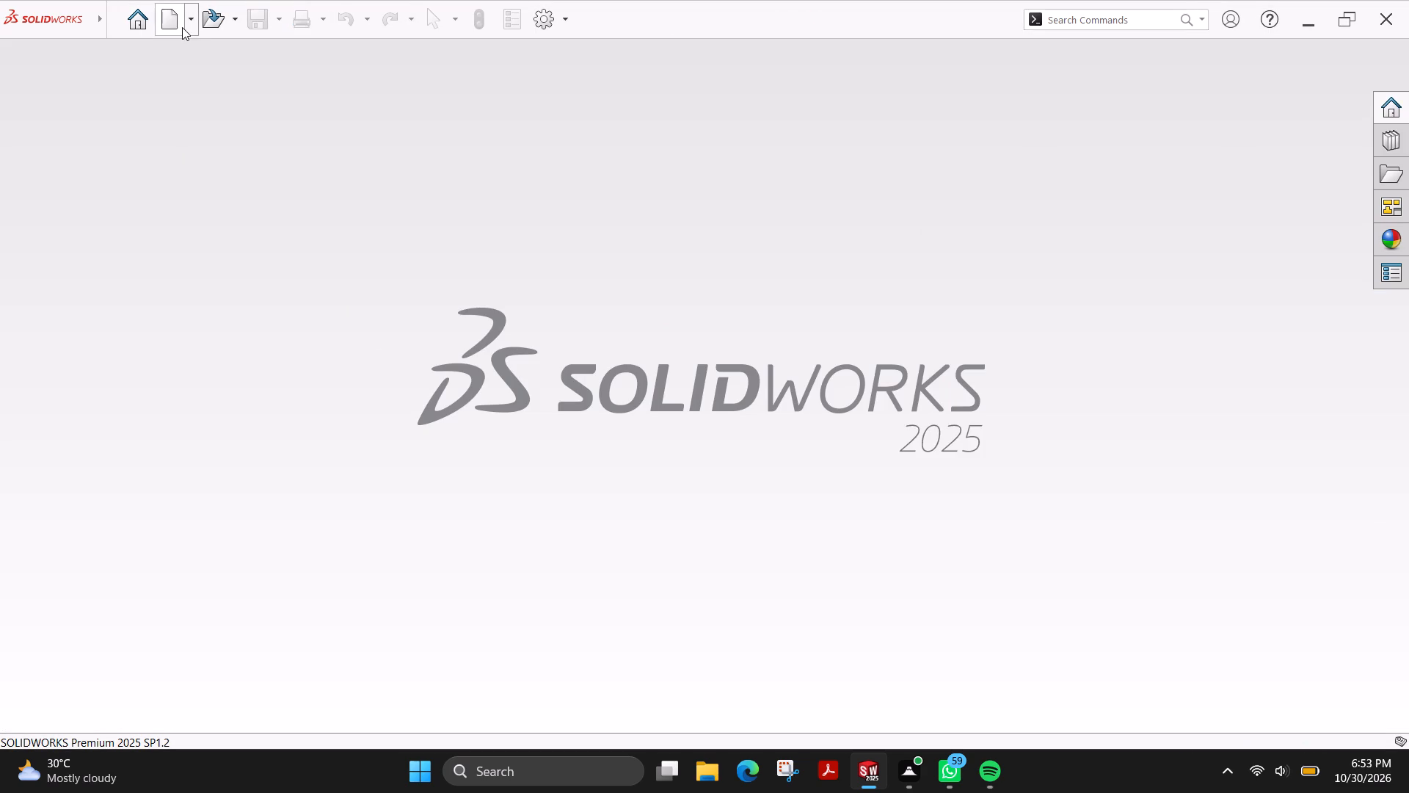
Create a new Part document.
click(161, 20)
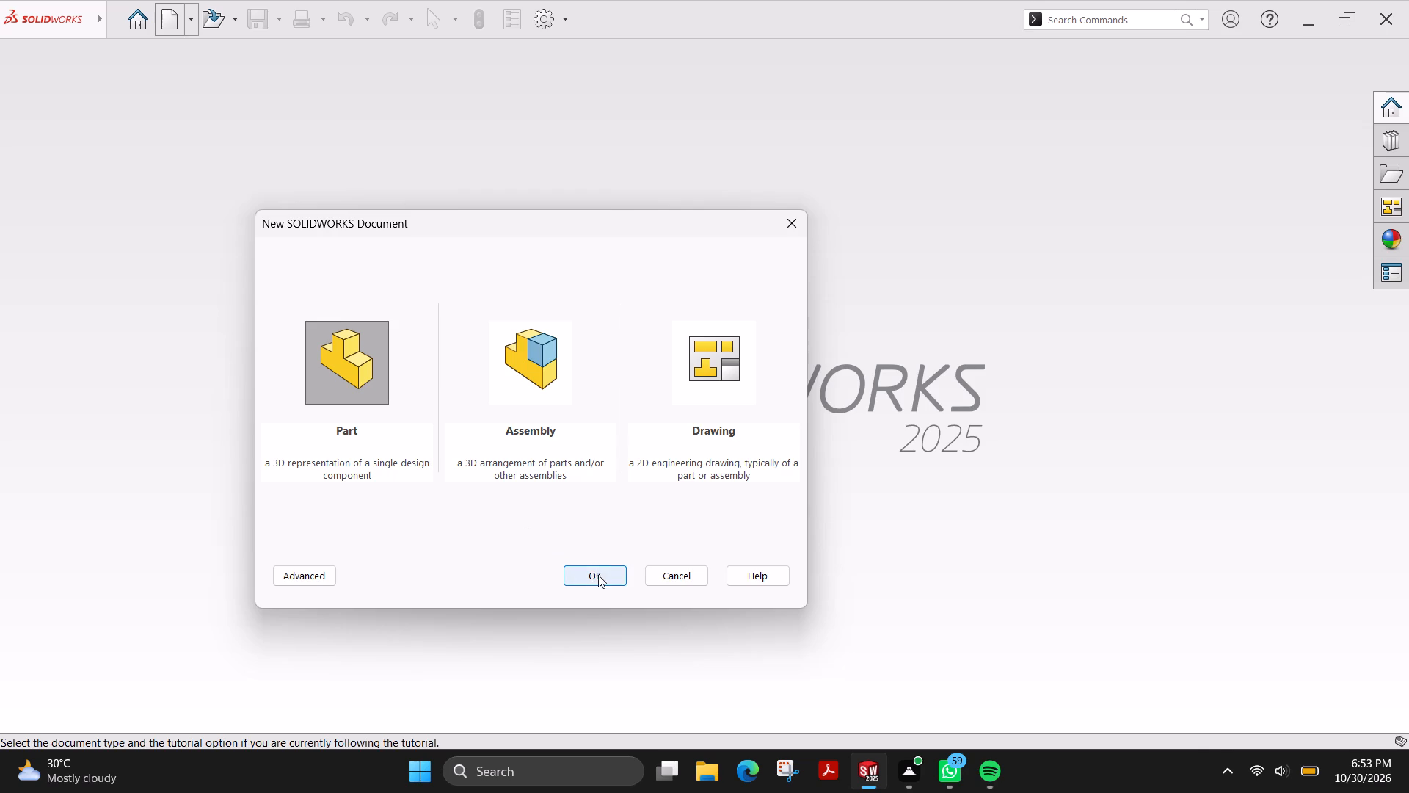
click(596, 576)
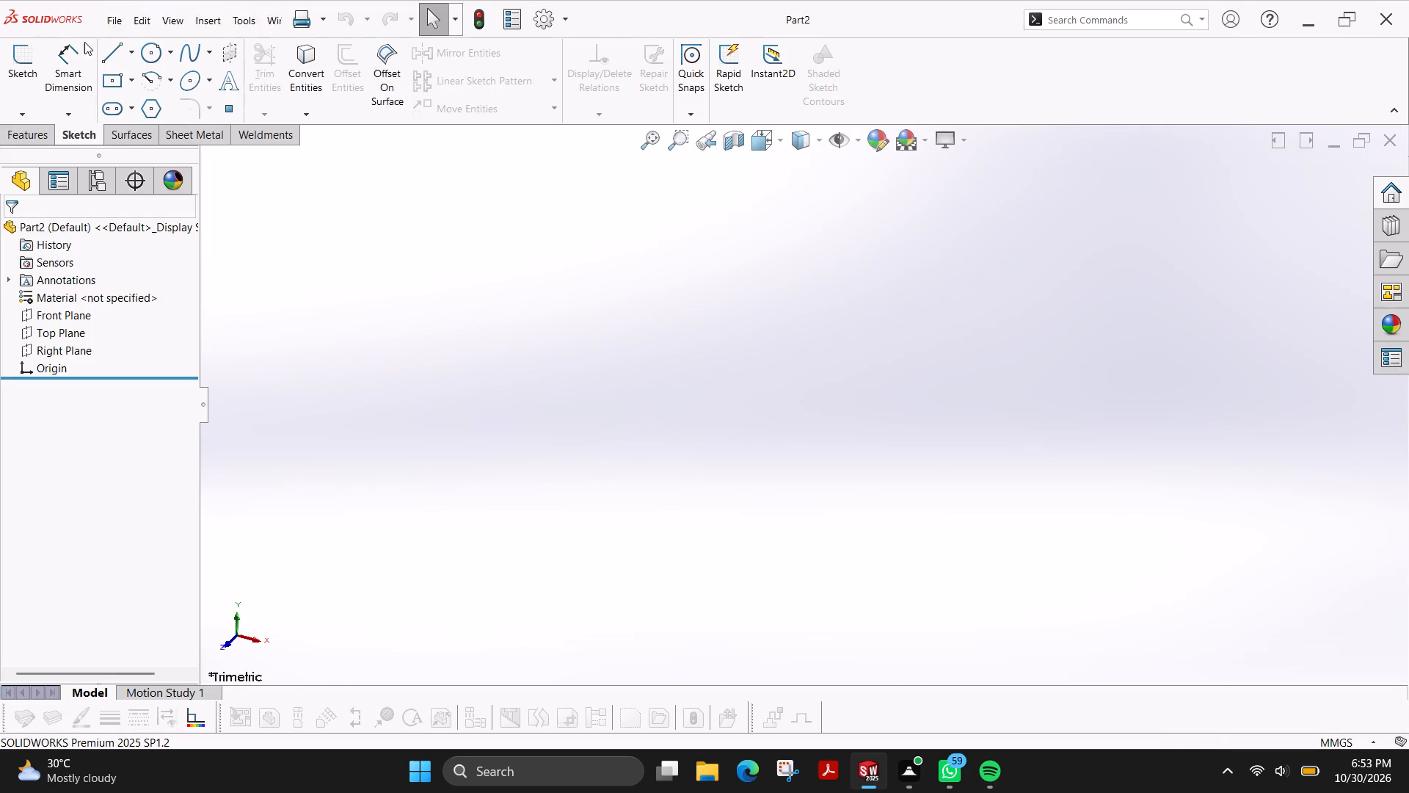
Start a new sketch on the Right Plane.
click(25, 69)
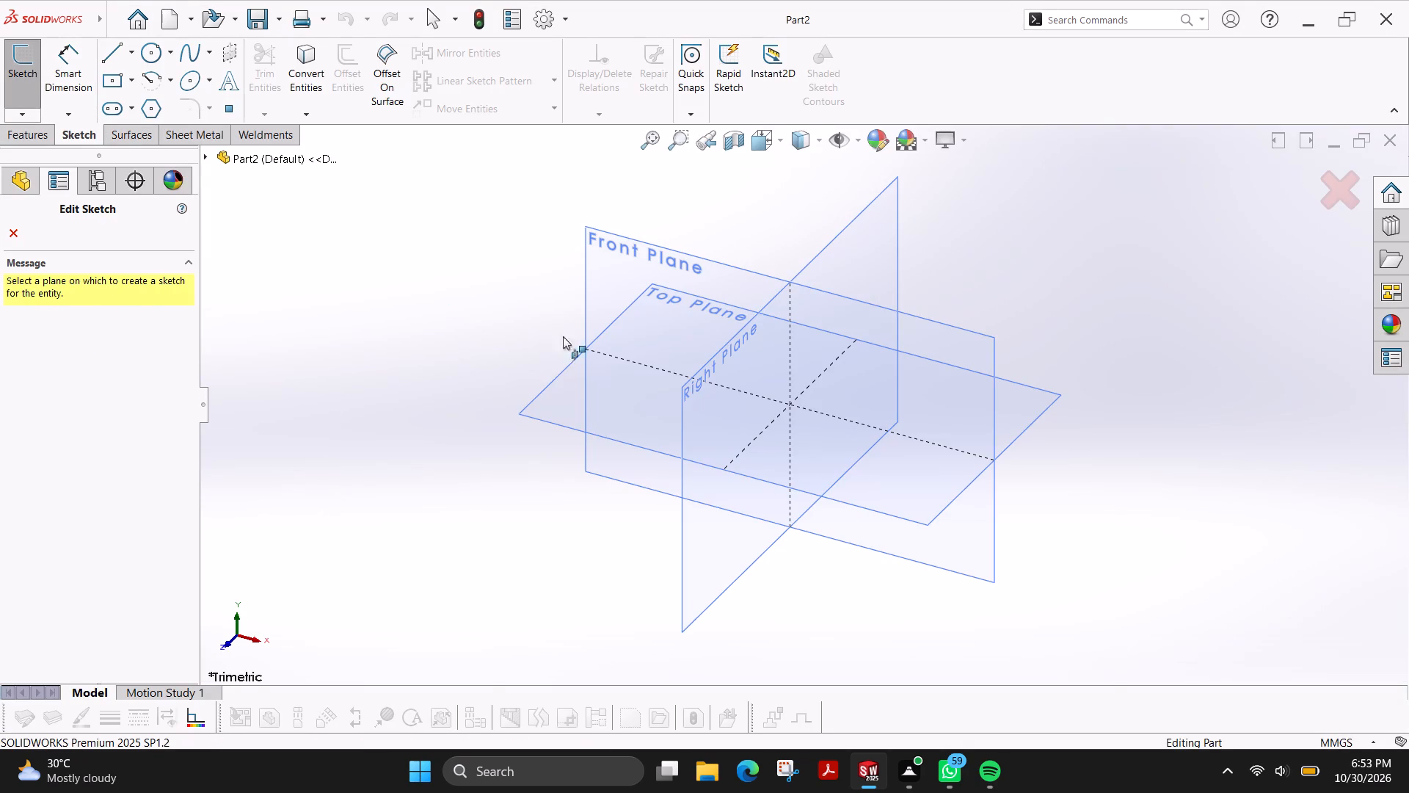
click(718, 412)
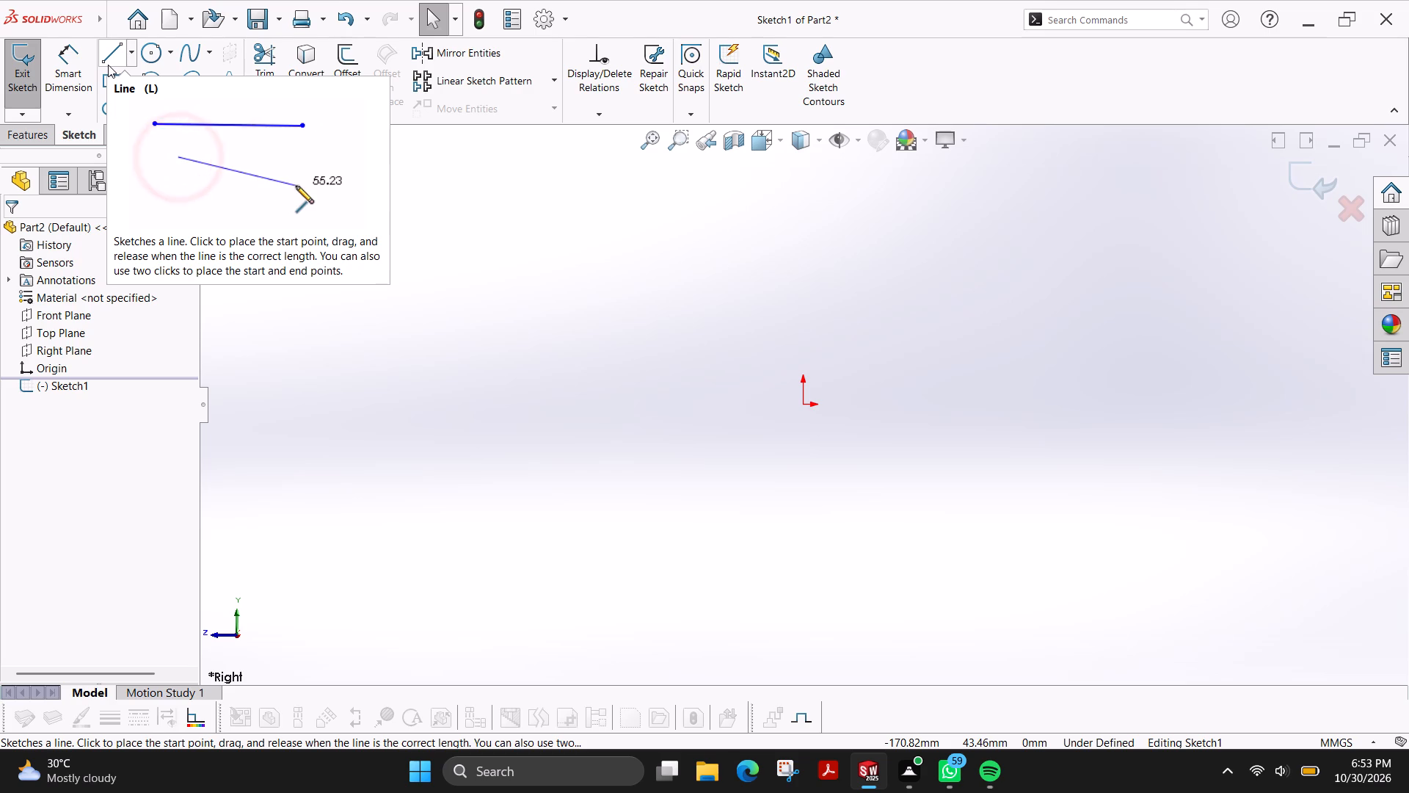
Draw a closed bent-strip profile above the origin, with a long 45° leg about 69 mm along its inner edge and a short upper leg.
click(108, 65)
scroll(929, 227, up, 1)
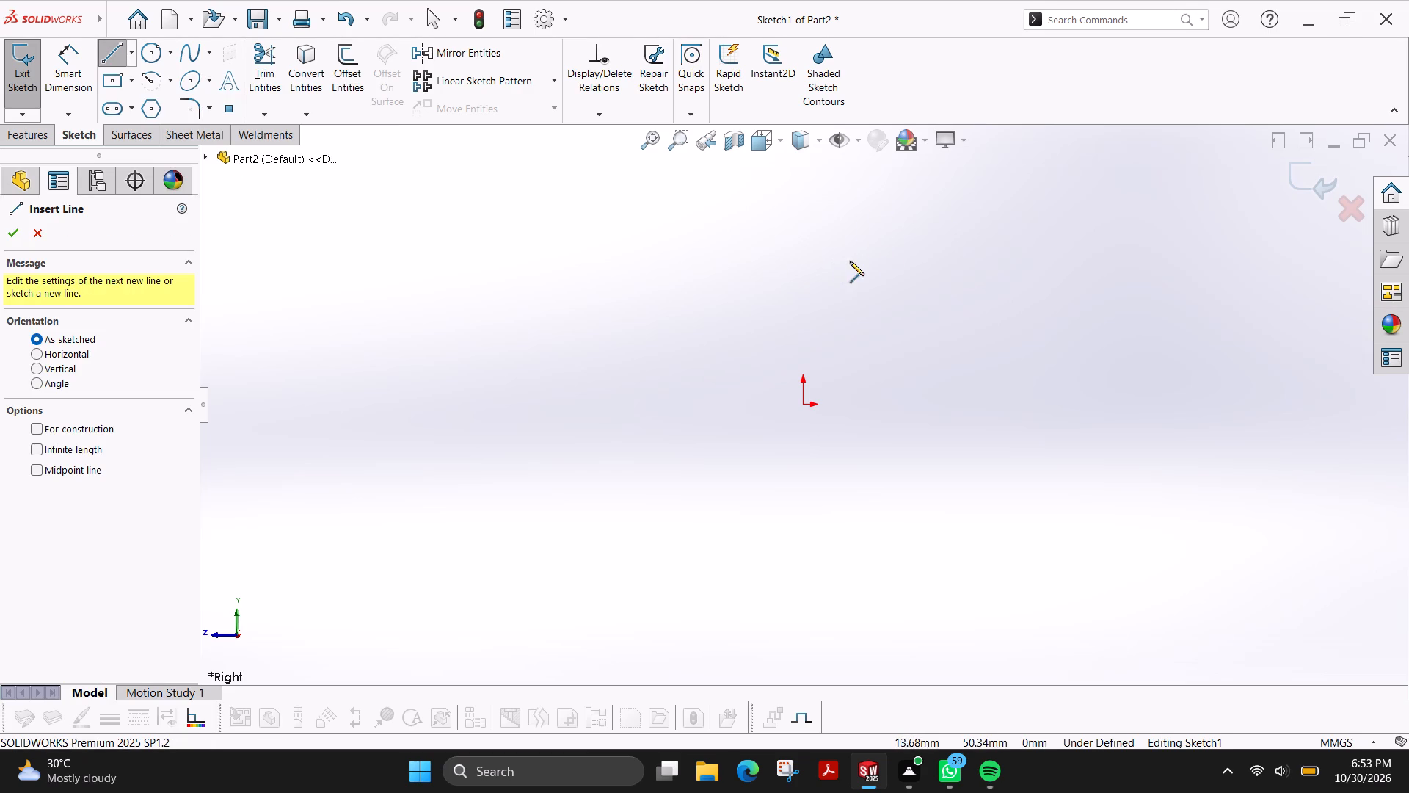
click(834, 362)
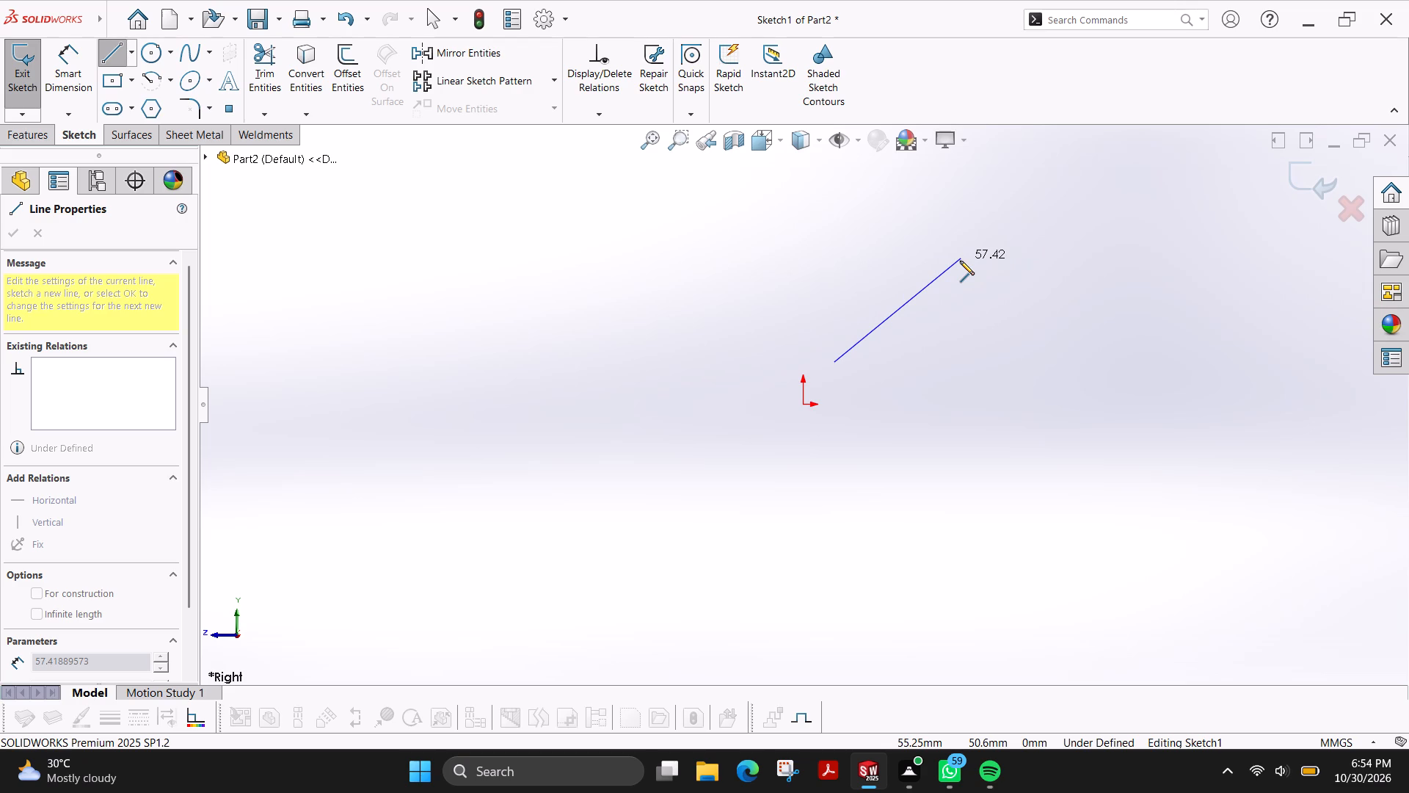
click(973, 220)
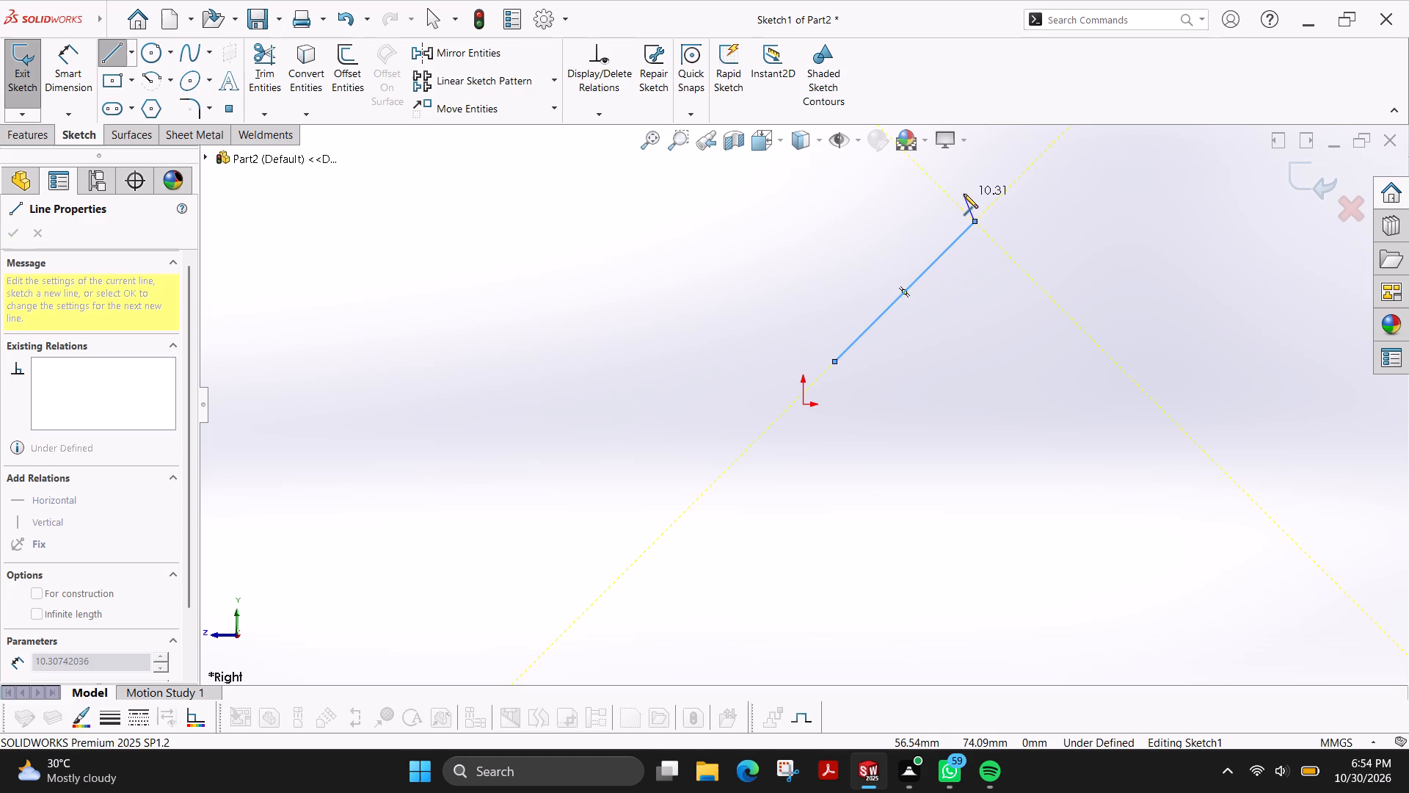
click(944, 181)
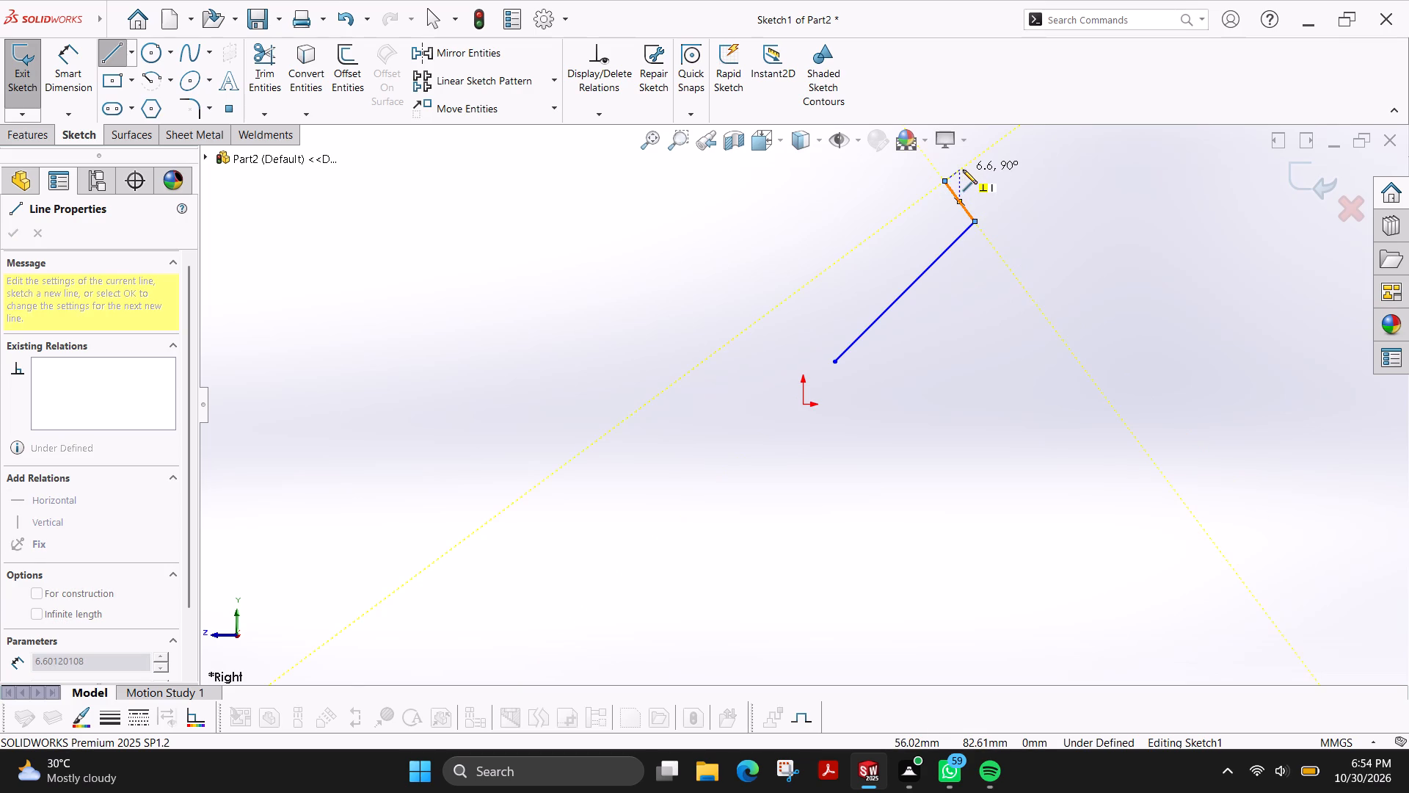
click(963, 170)
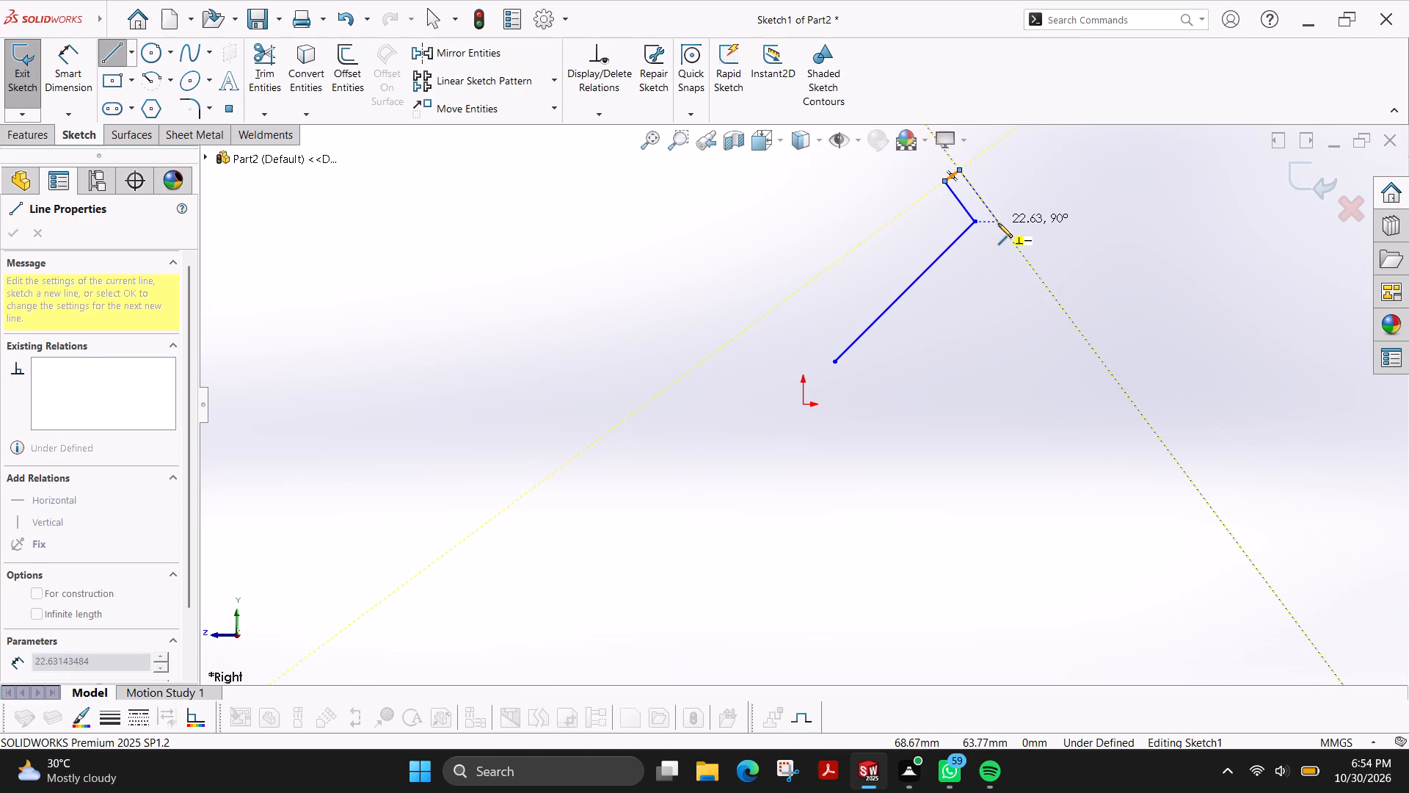
click(998, 223)
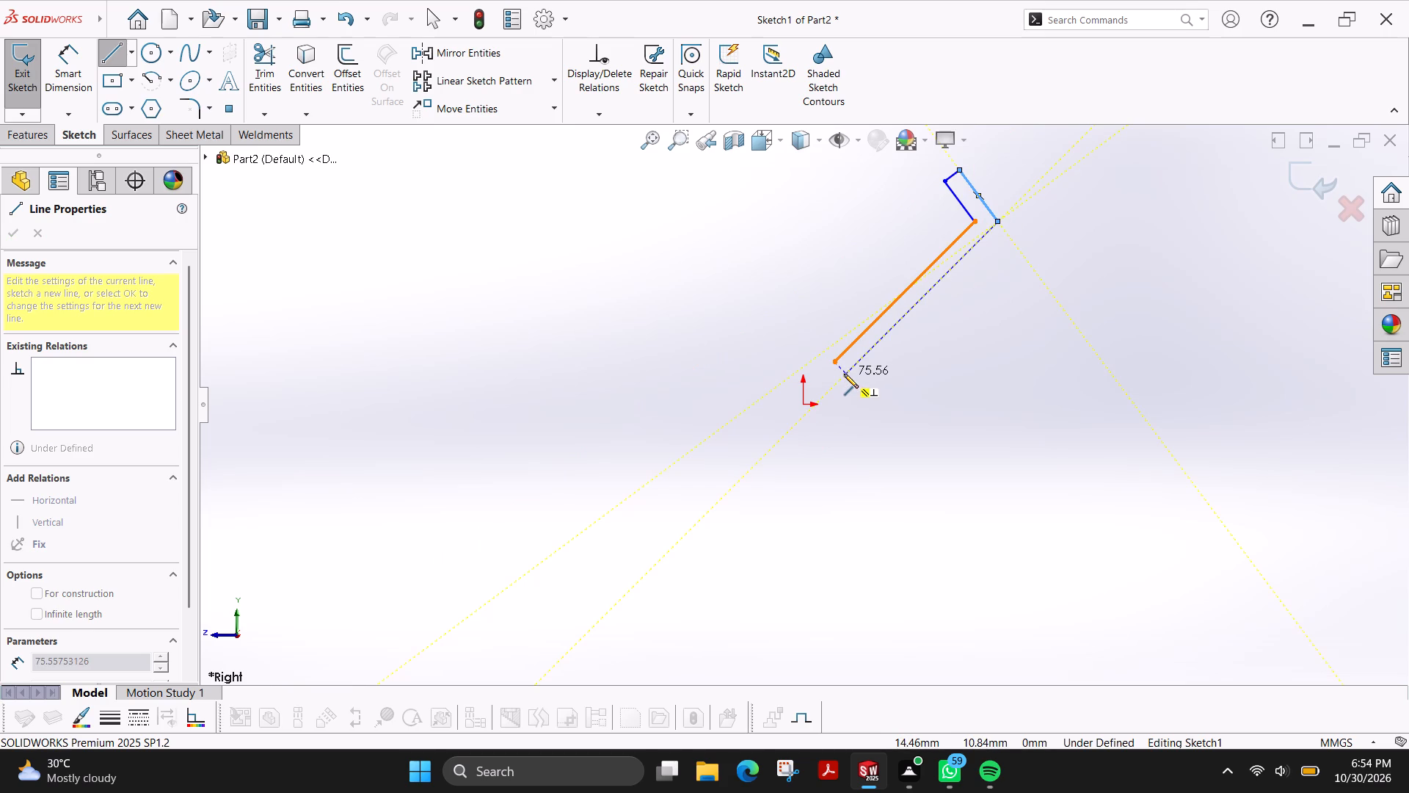
click(844, 374)
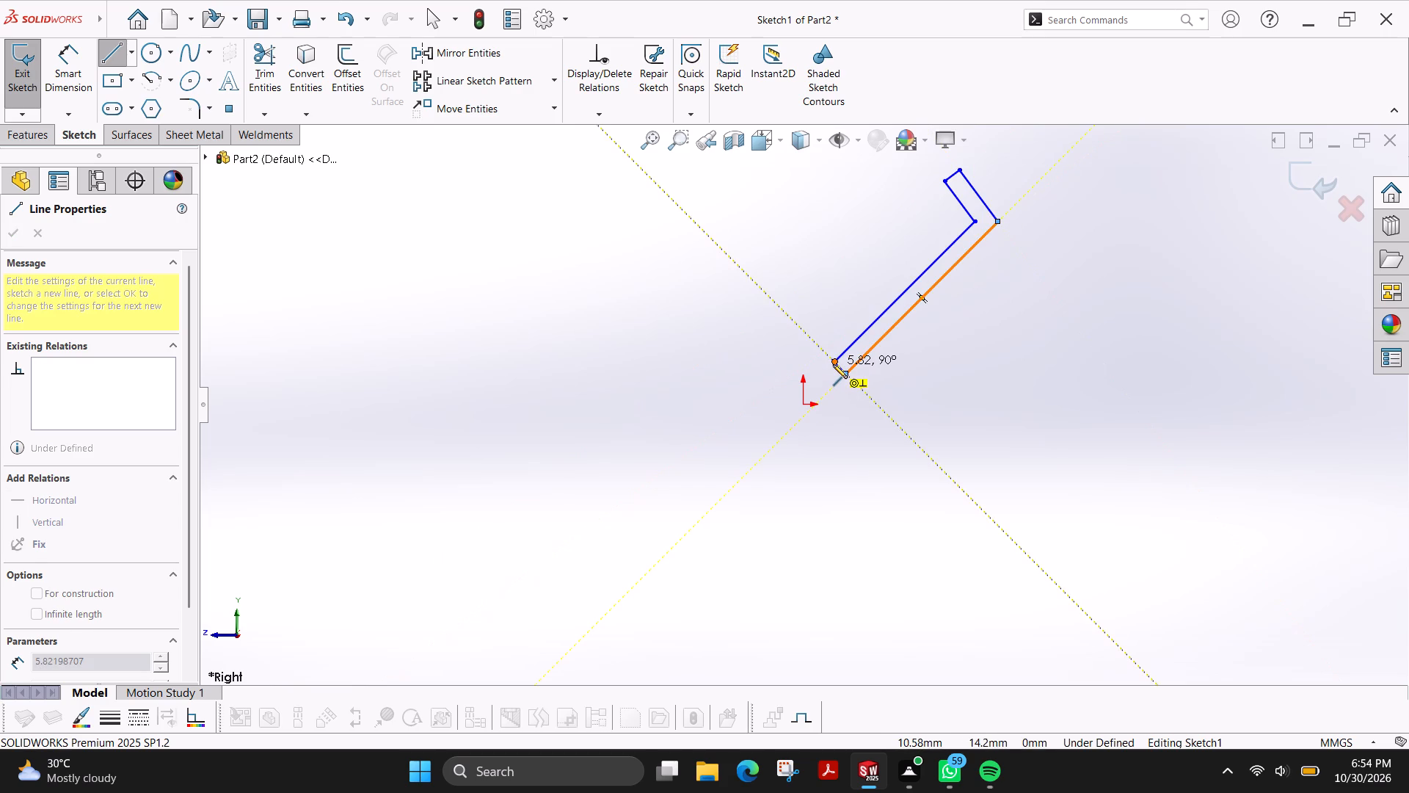
click(833, 364)
key(Escape)
scroll(942, 289, down, 3)
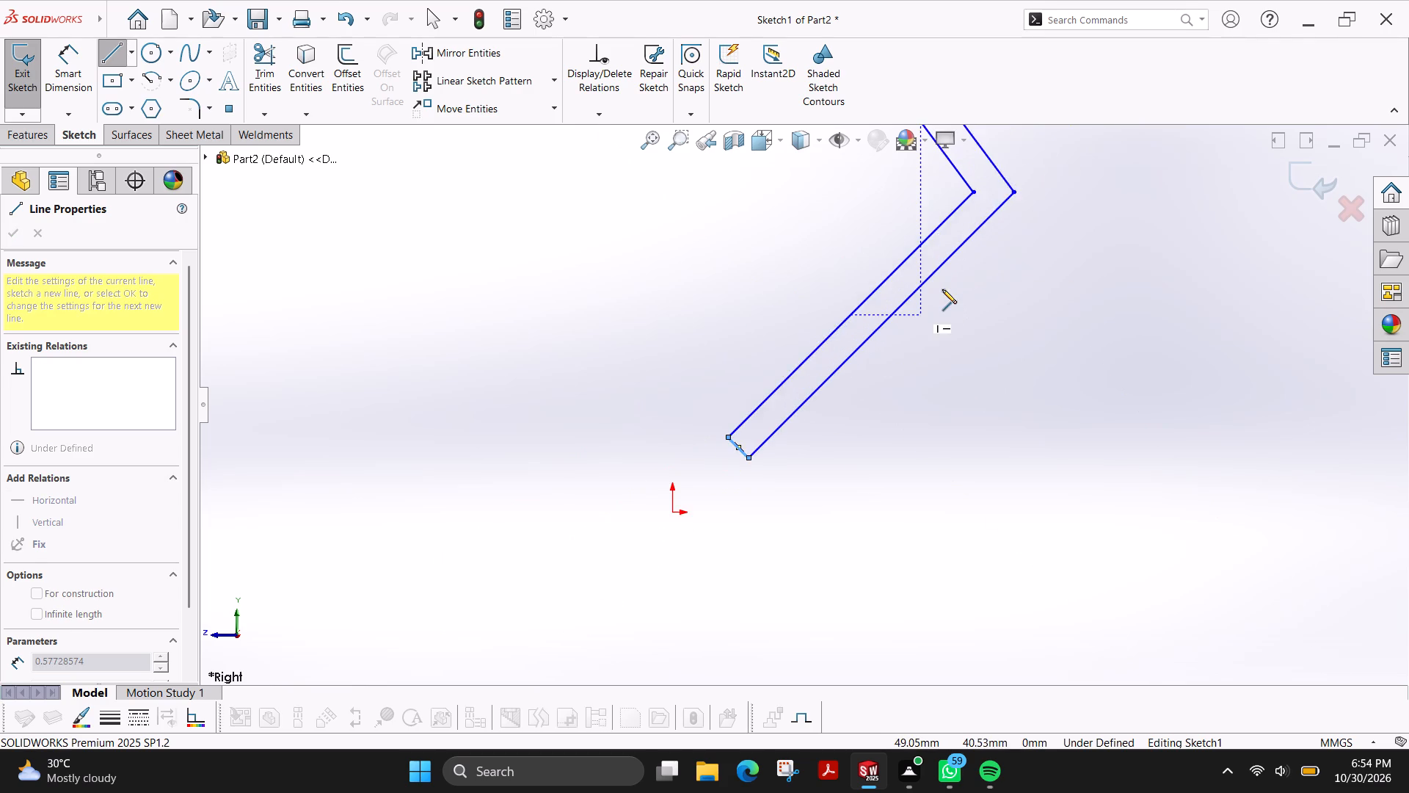
scroll(942, 289, up, 1)
key(Escape)
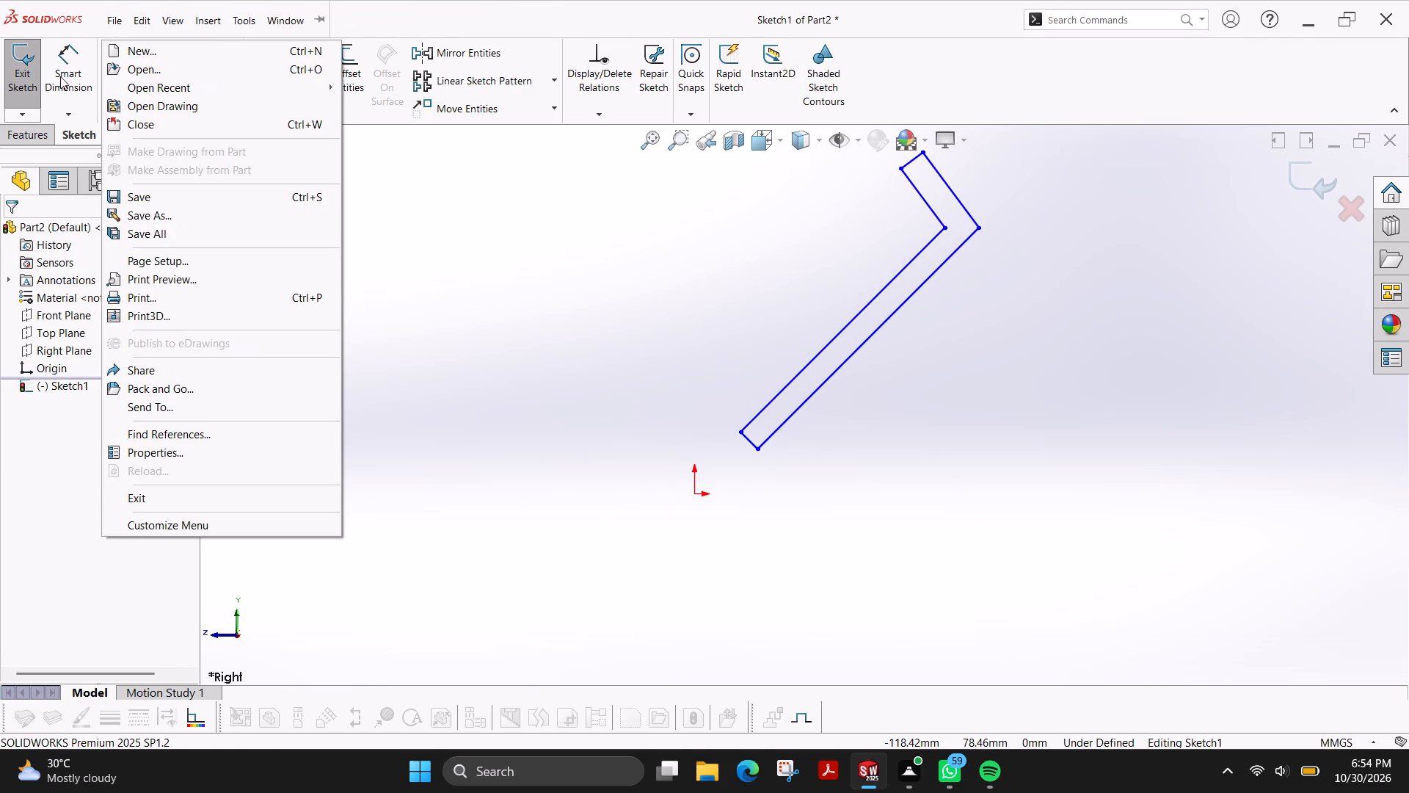
Dimension the thickness between the long leg's two parallel lines as 4 mm.
click(74, 76)
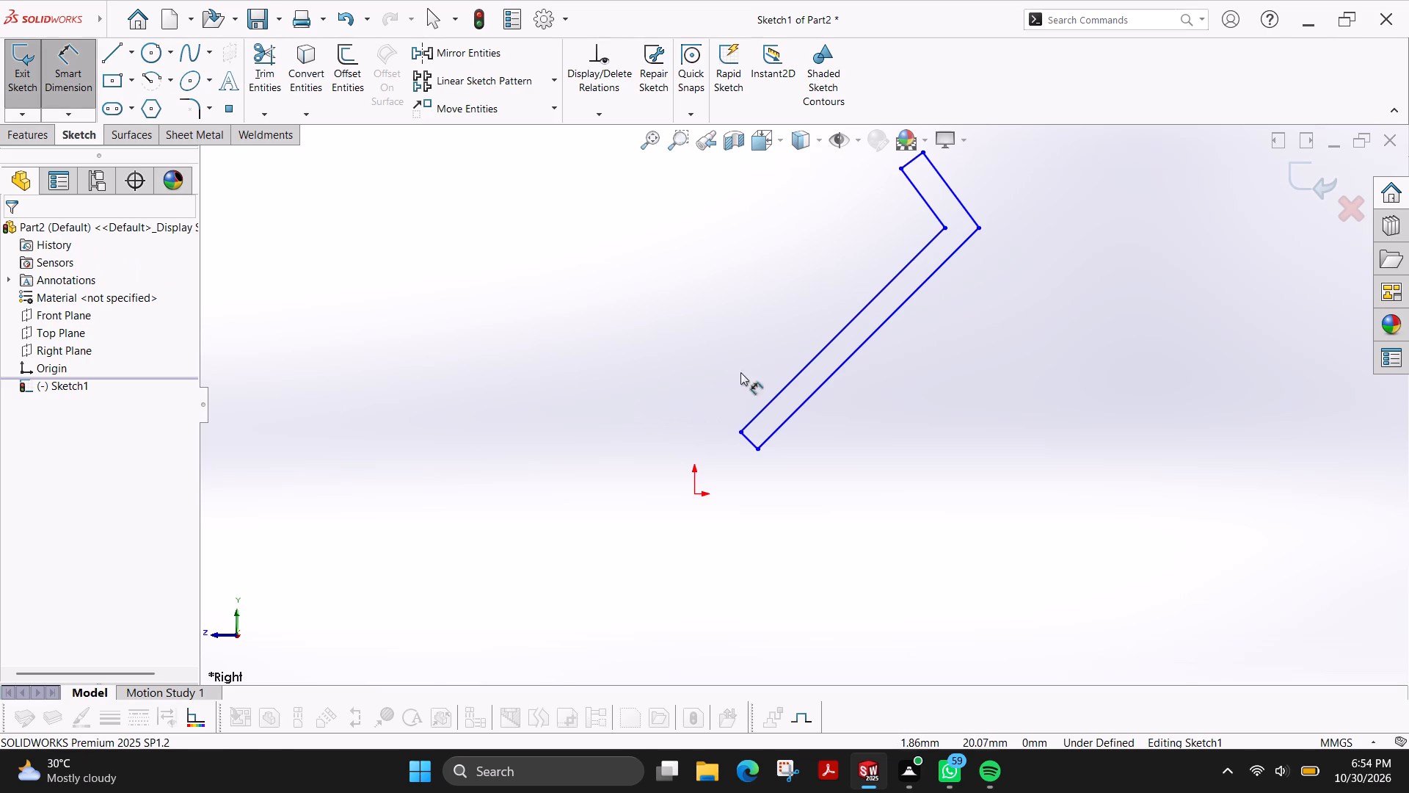
click(815, 389)
click(799, 374)
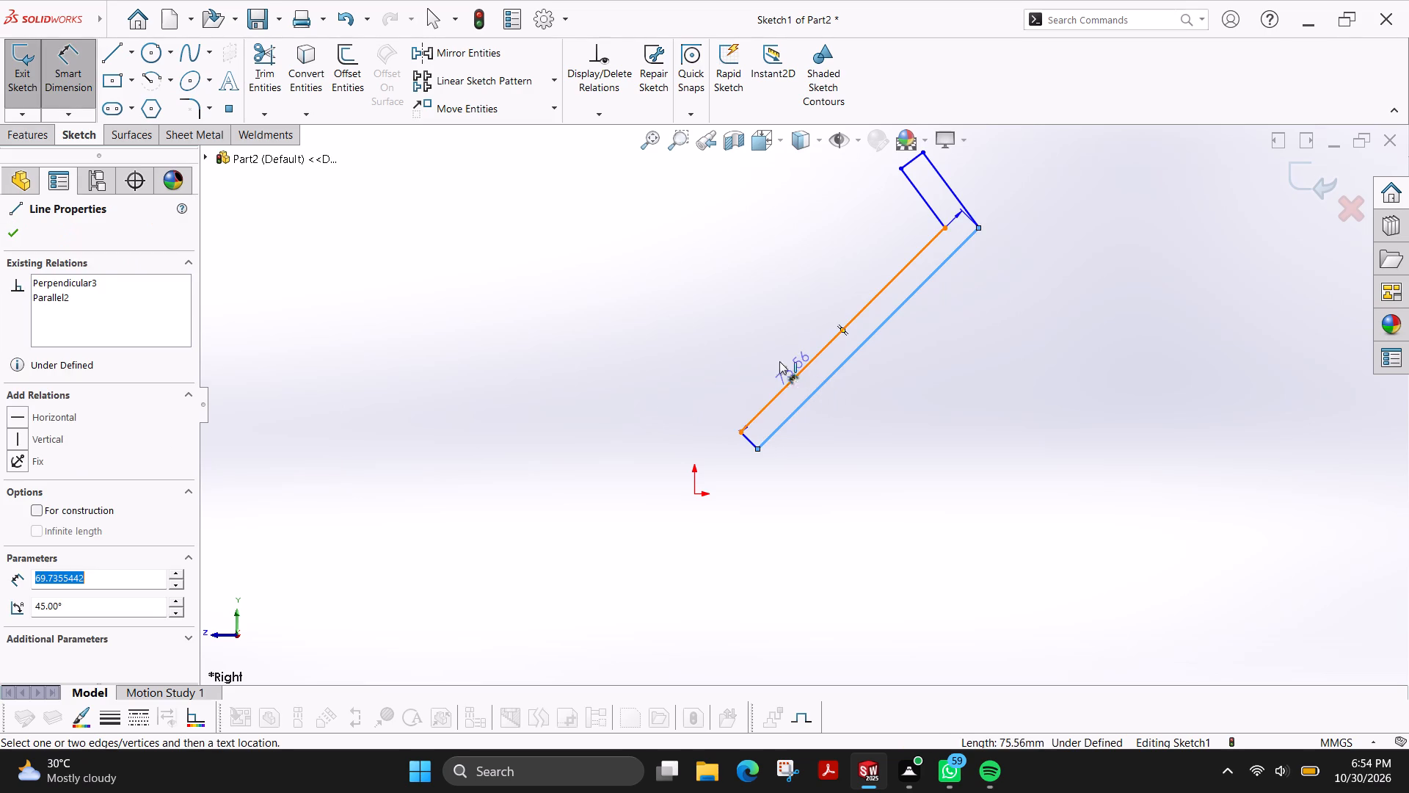
click(716, 336)
key(4)
key(Return)
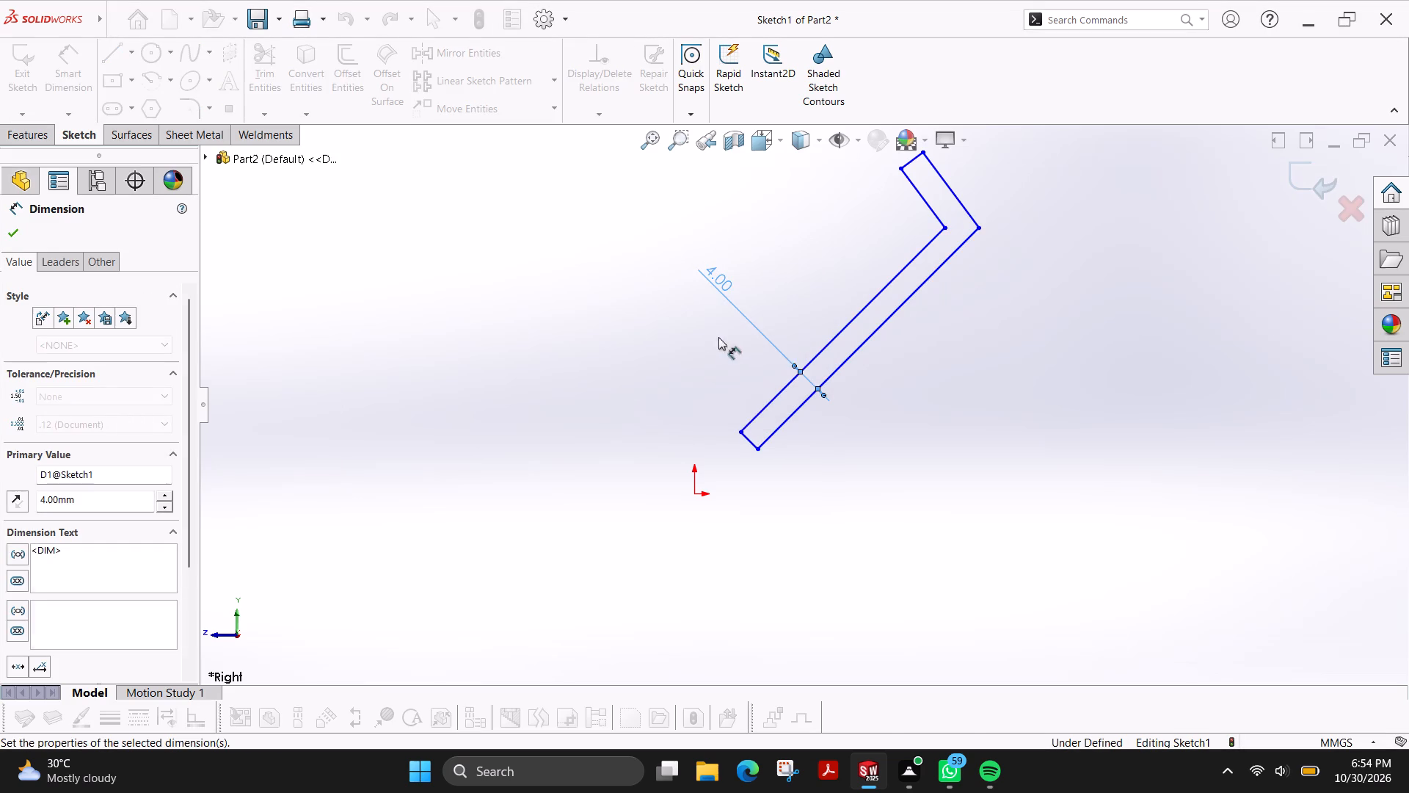
Dimension the thickness between the short upper leg's two lines as 4 mm.
scroll(1127, 184, down, 1)
click(871, 217)
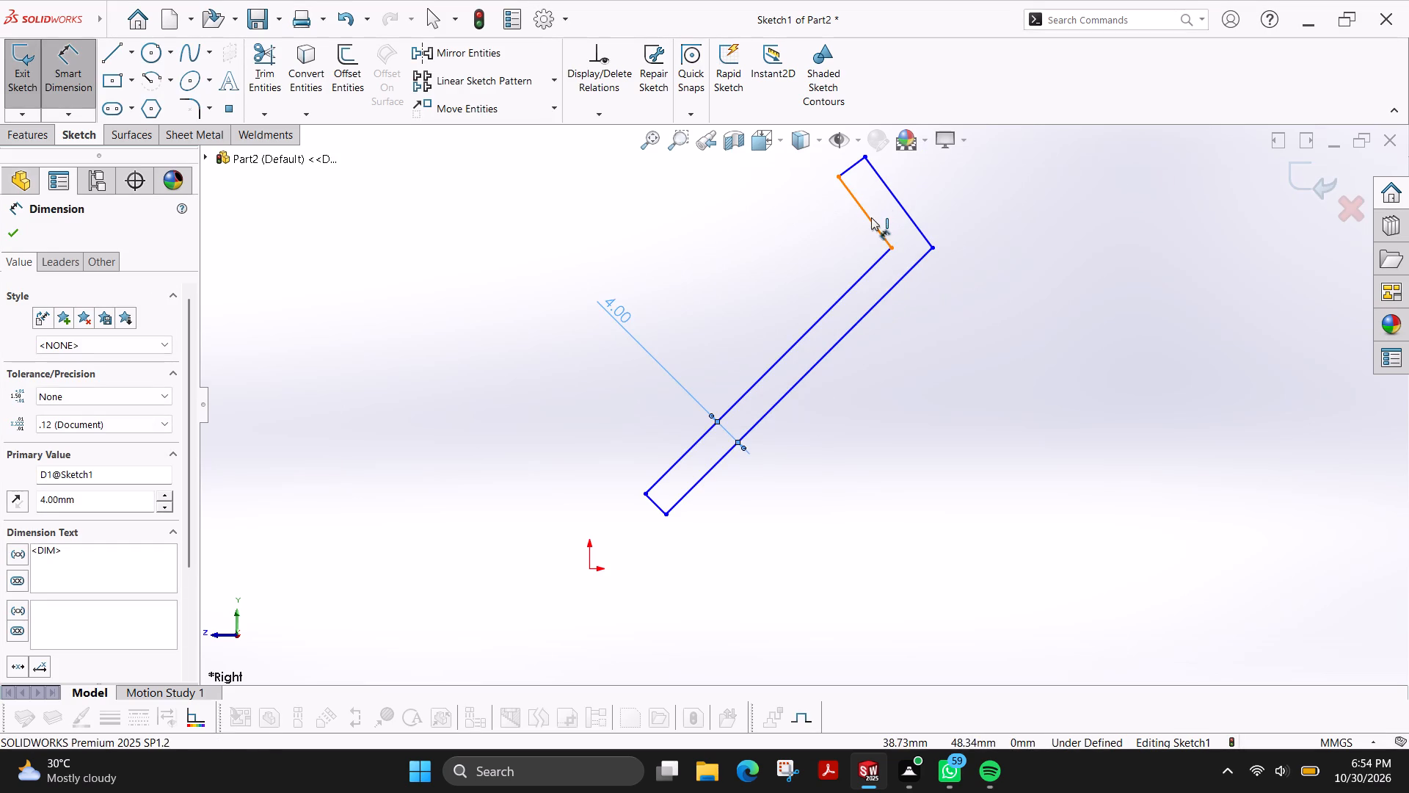
click(896, 201)
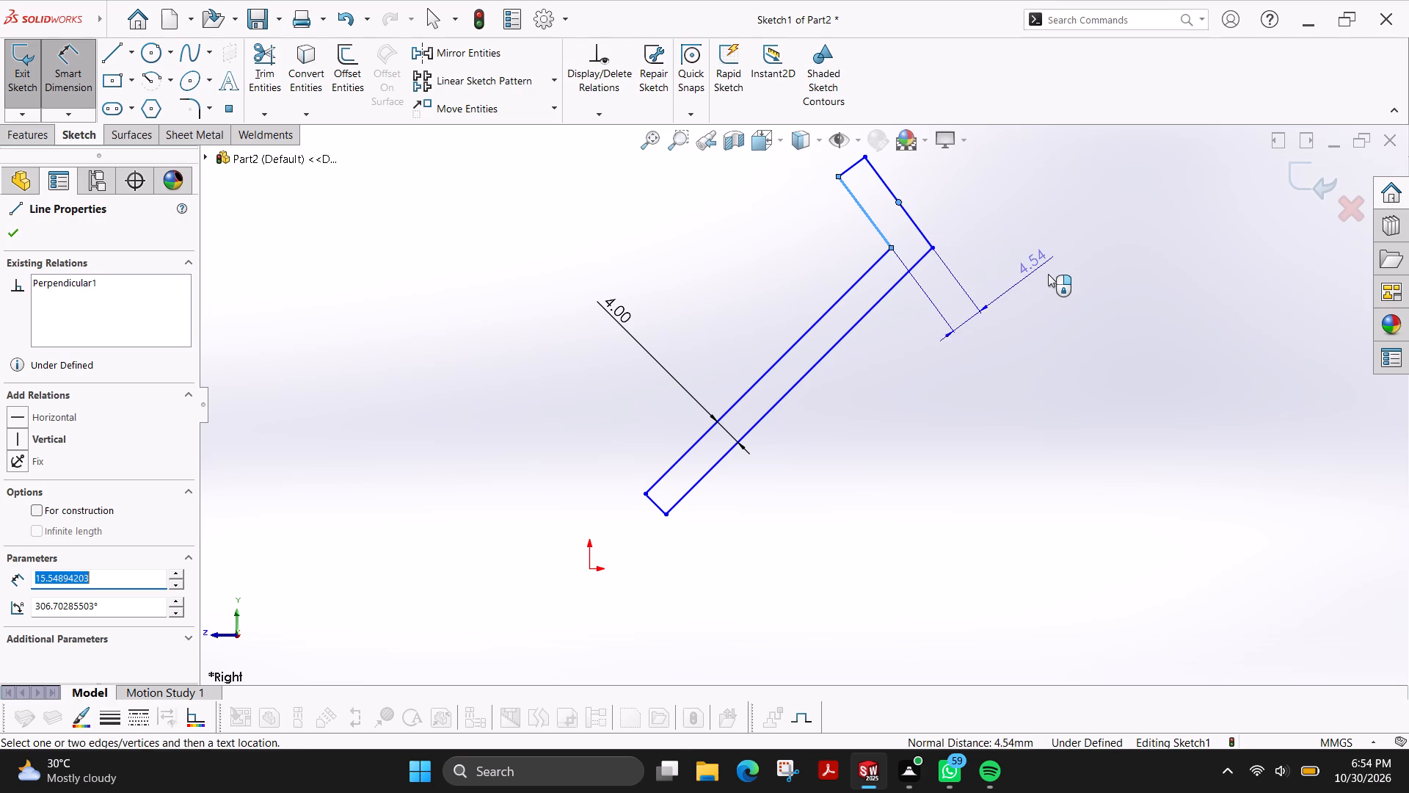
click(1048, 274)
key(4)
key(Return)
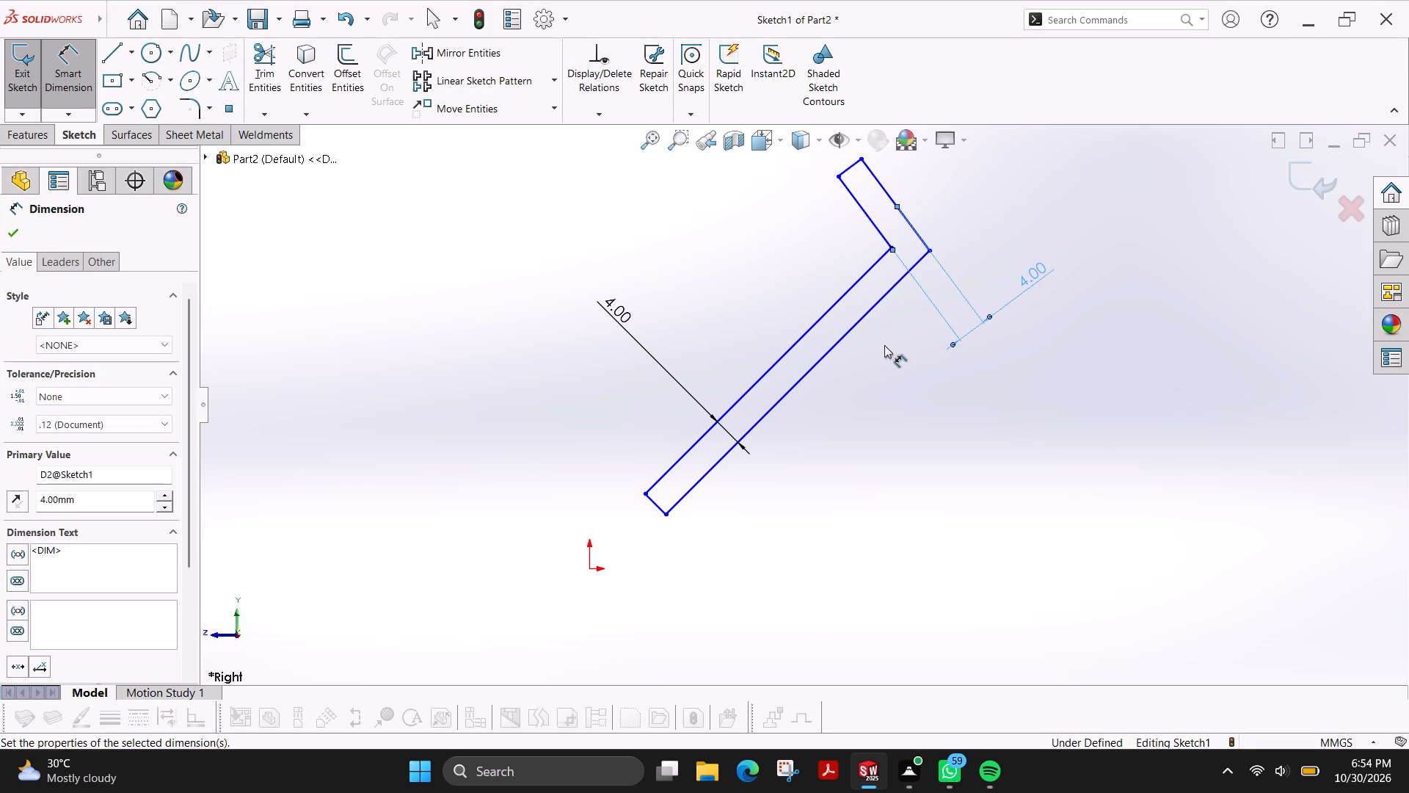
Dimension the inner angle between the short and long legs as 112 degrees.
scroll(1057, 199, up, 1)
scroll(1044, 234, down, 2)
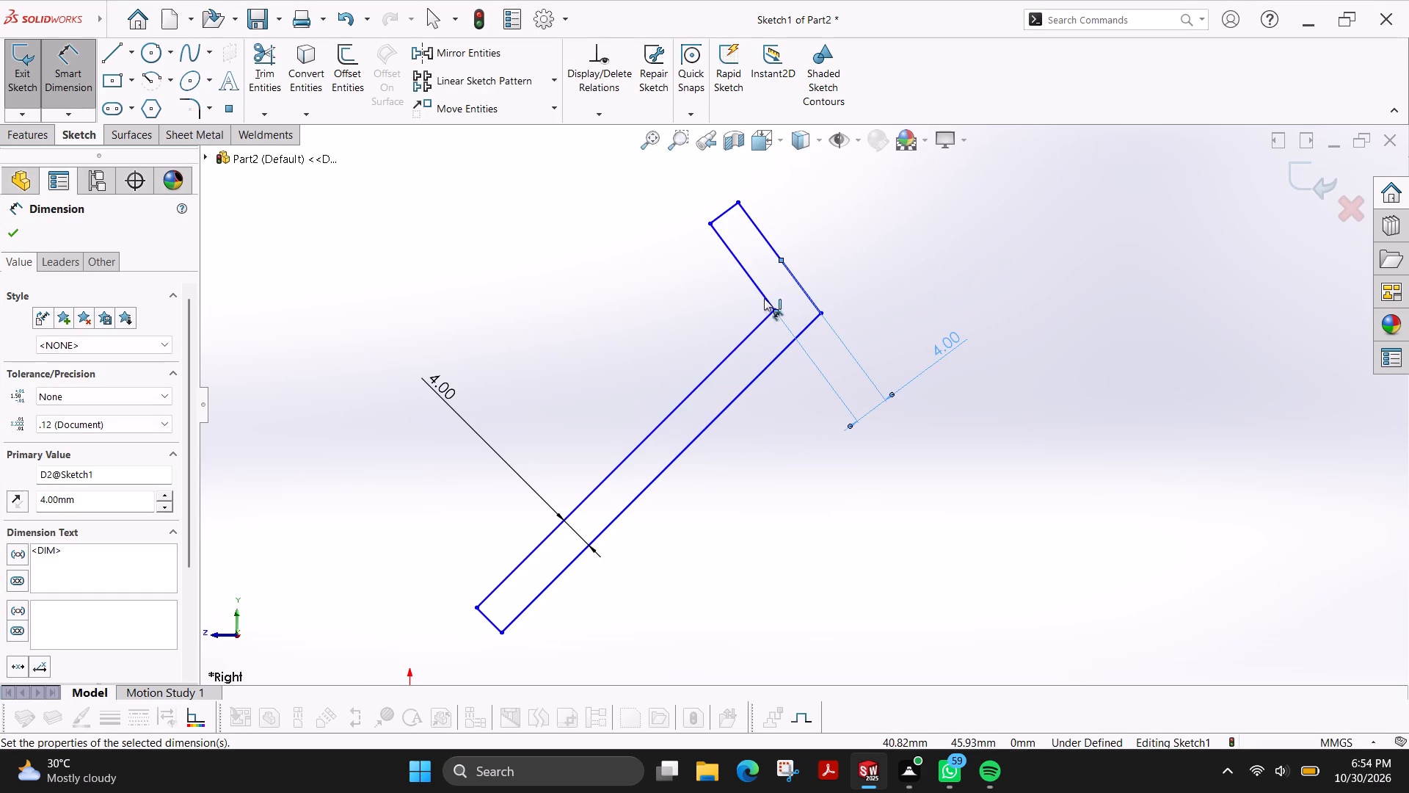
click(722, 360)
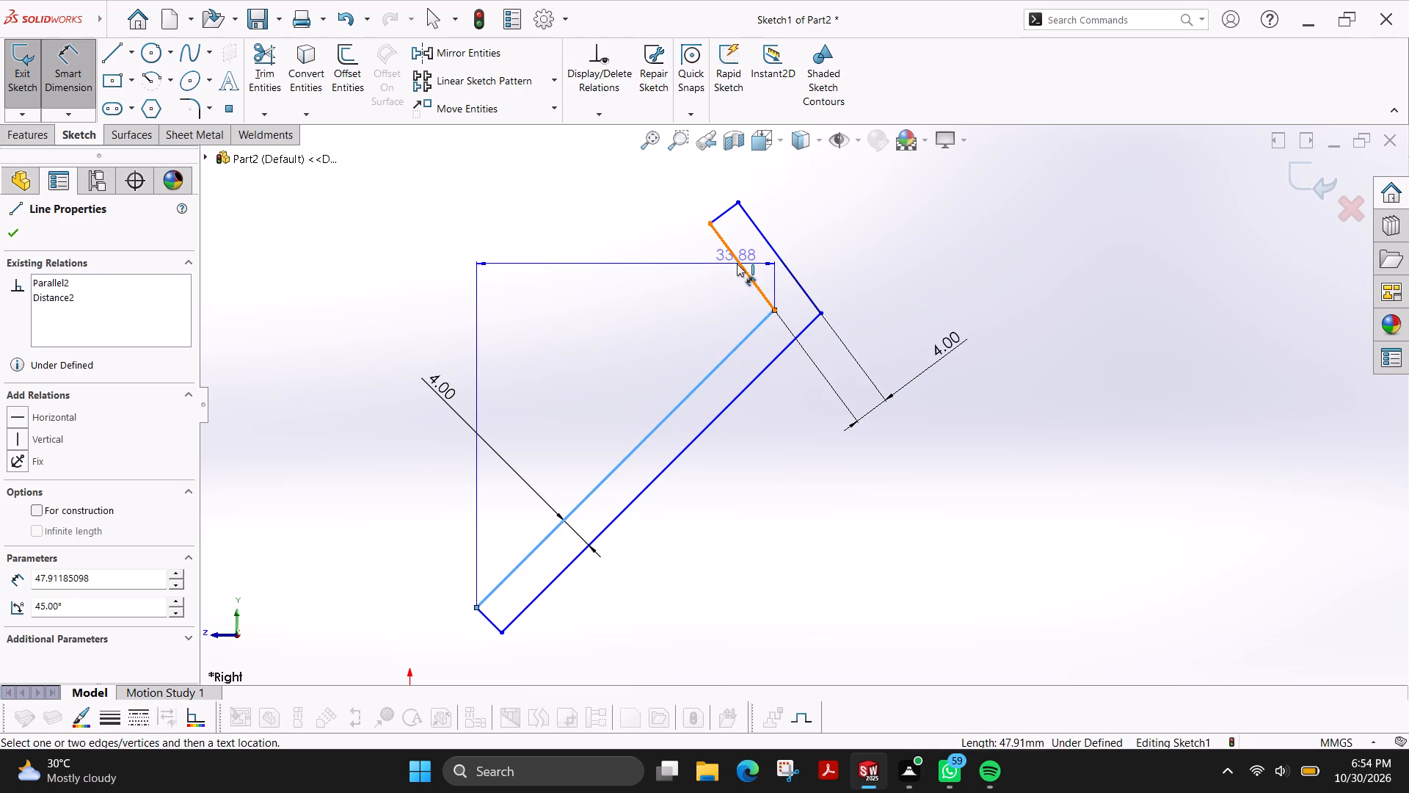
click(739, 264)
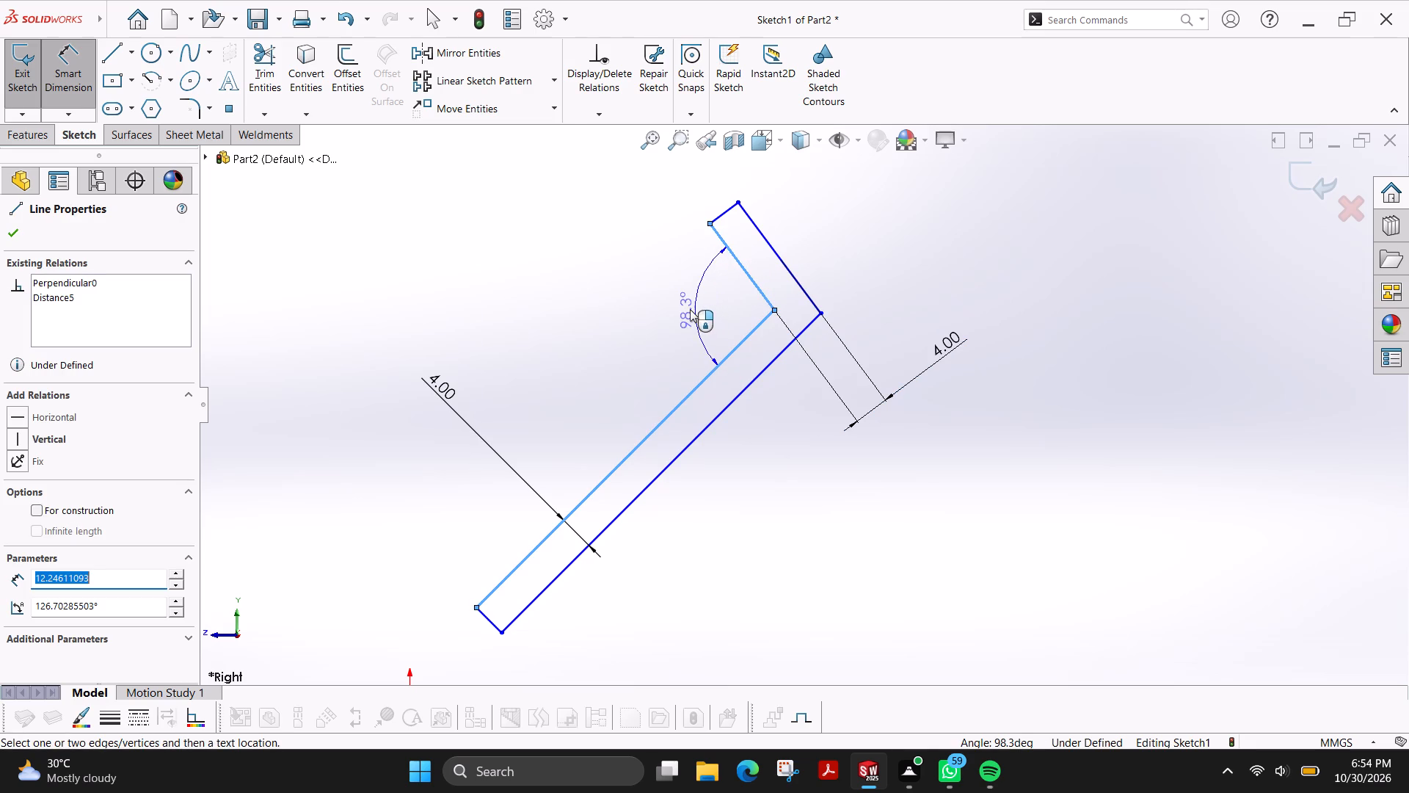
click(690, 308)
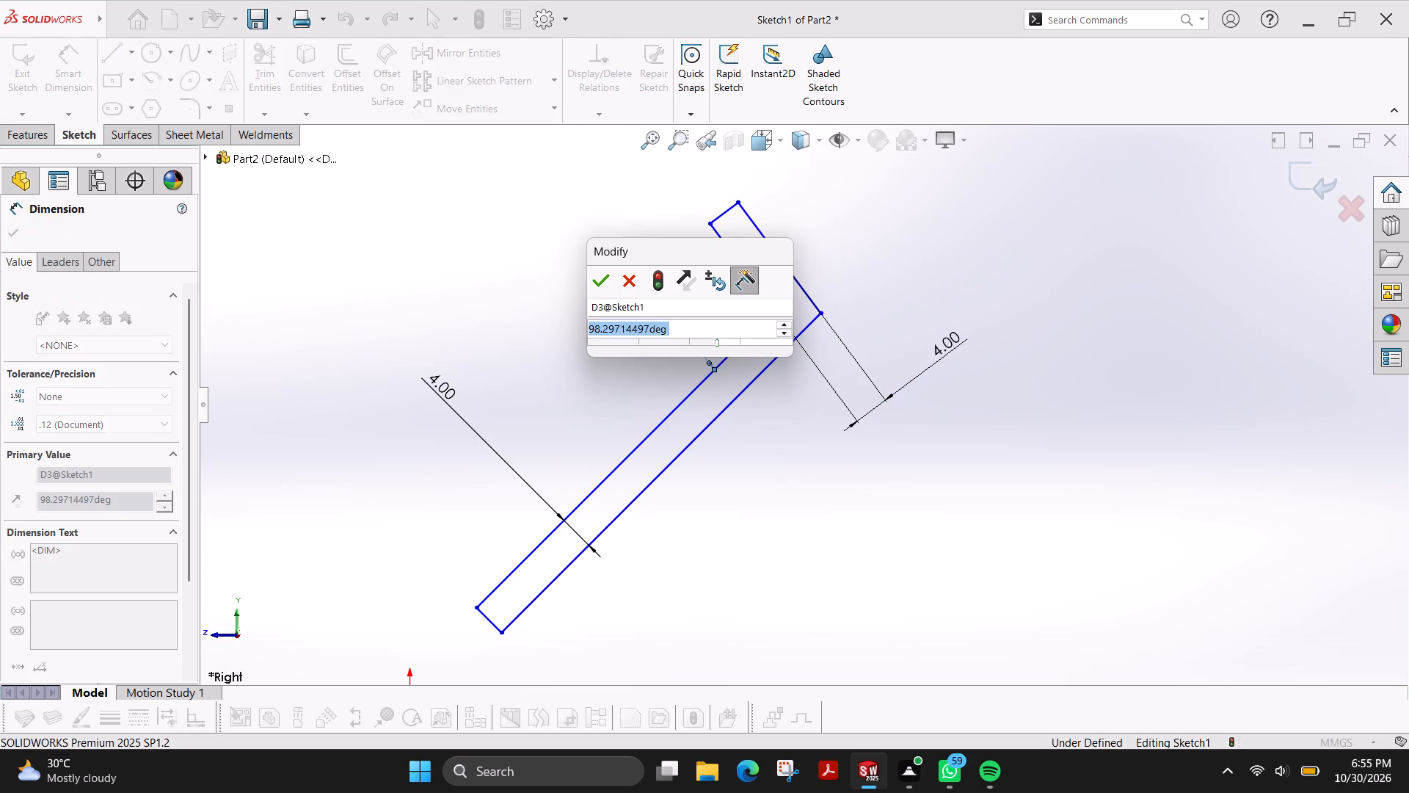
text(112)
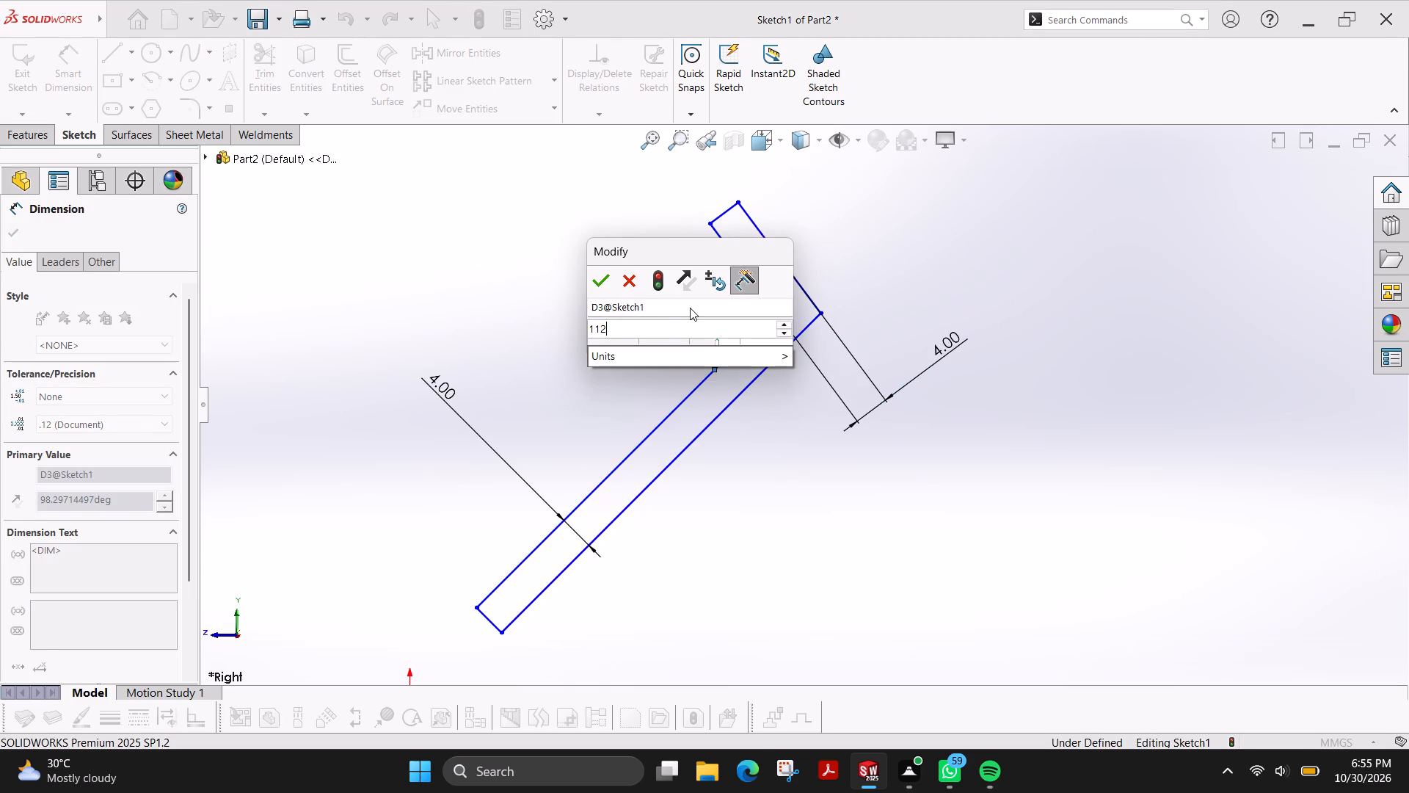
key(Return)
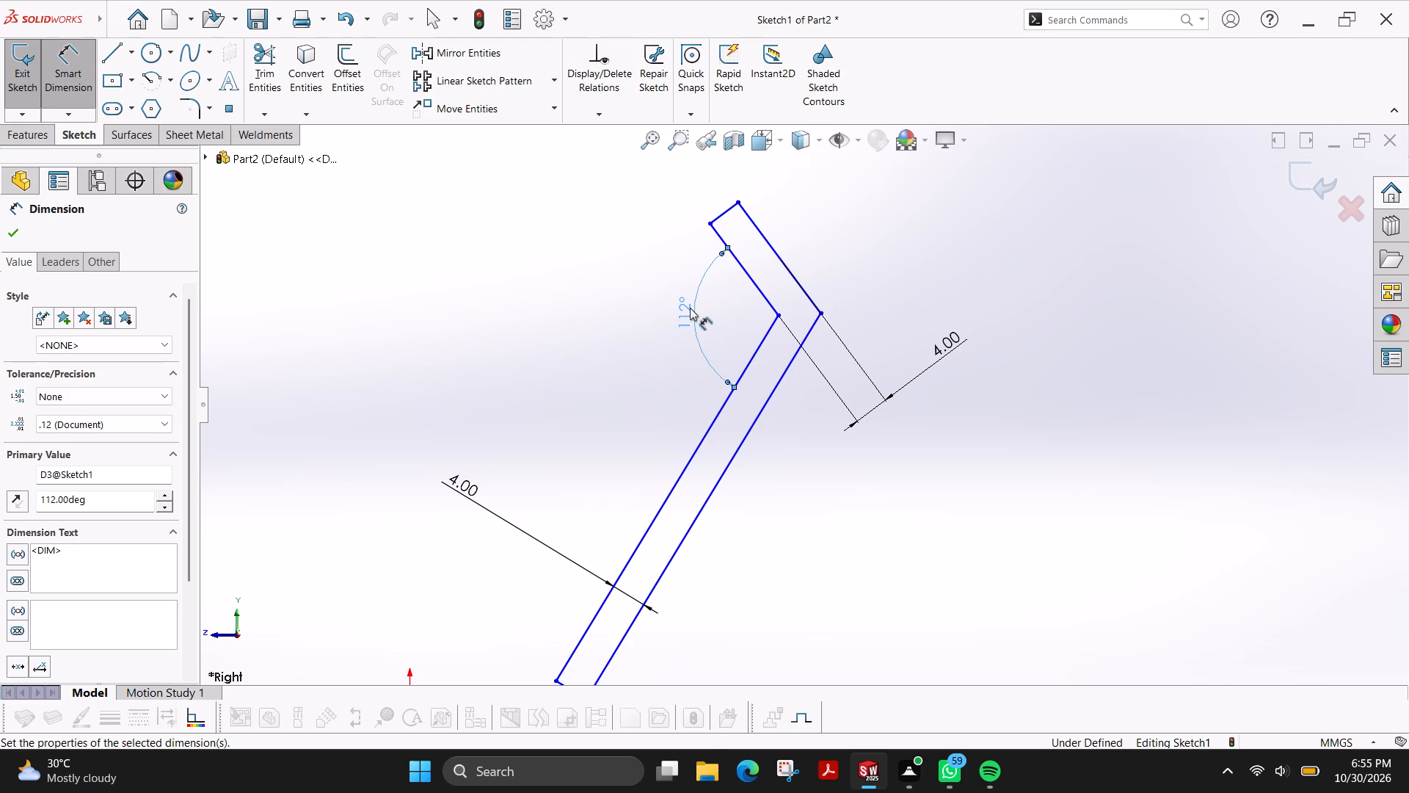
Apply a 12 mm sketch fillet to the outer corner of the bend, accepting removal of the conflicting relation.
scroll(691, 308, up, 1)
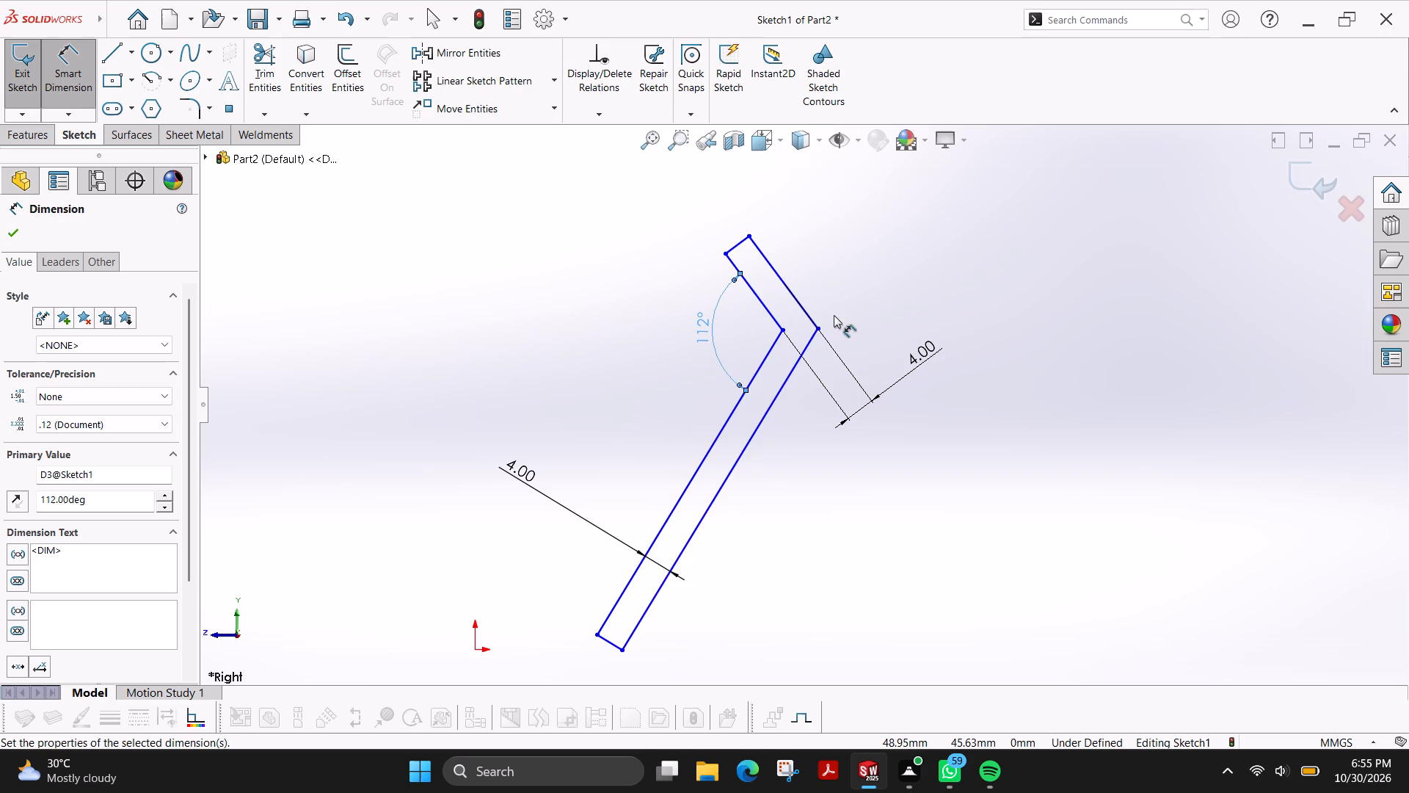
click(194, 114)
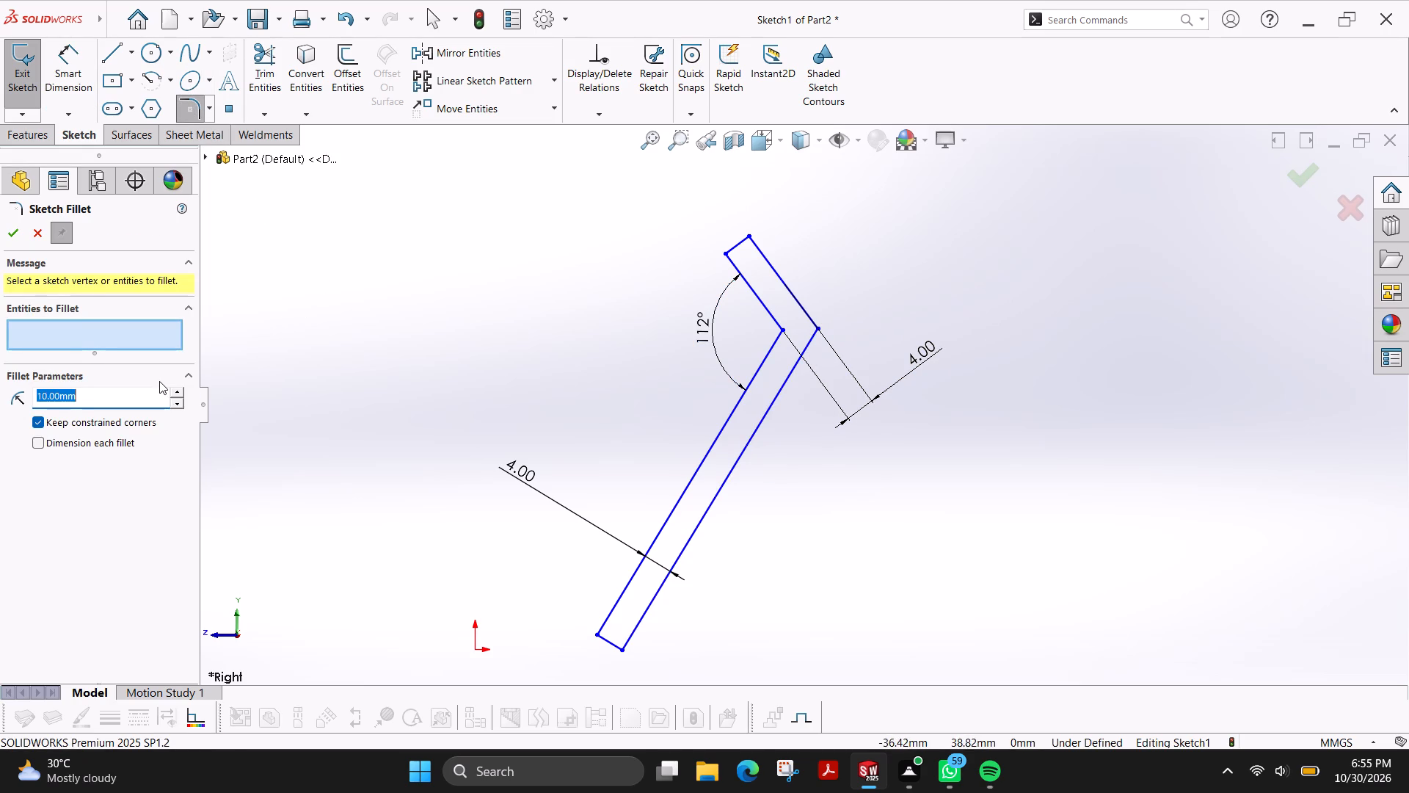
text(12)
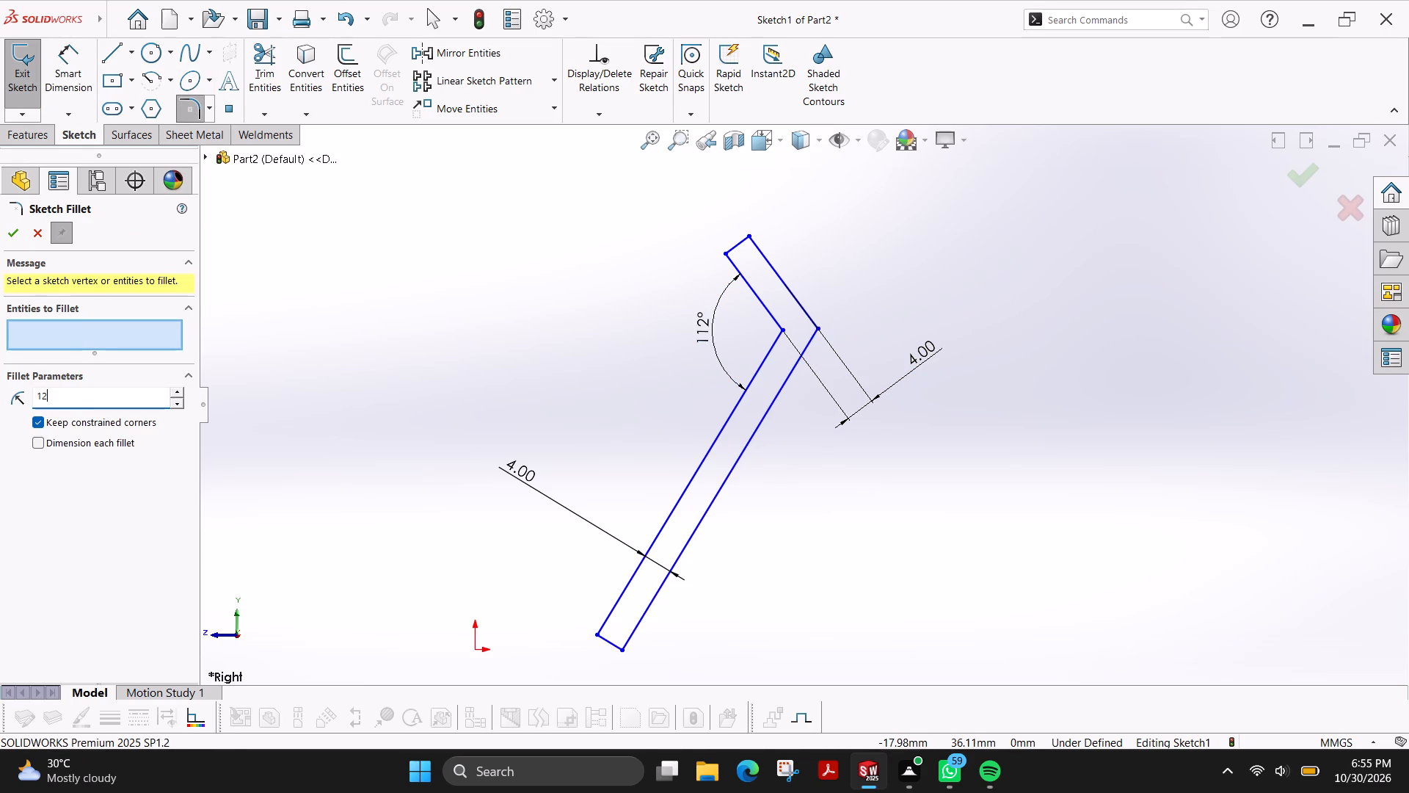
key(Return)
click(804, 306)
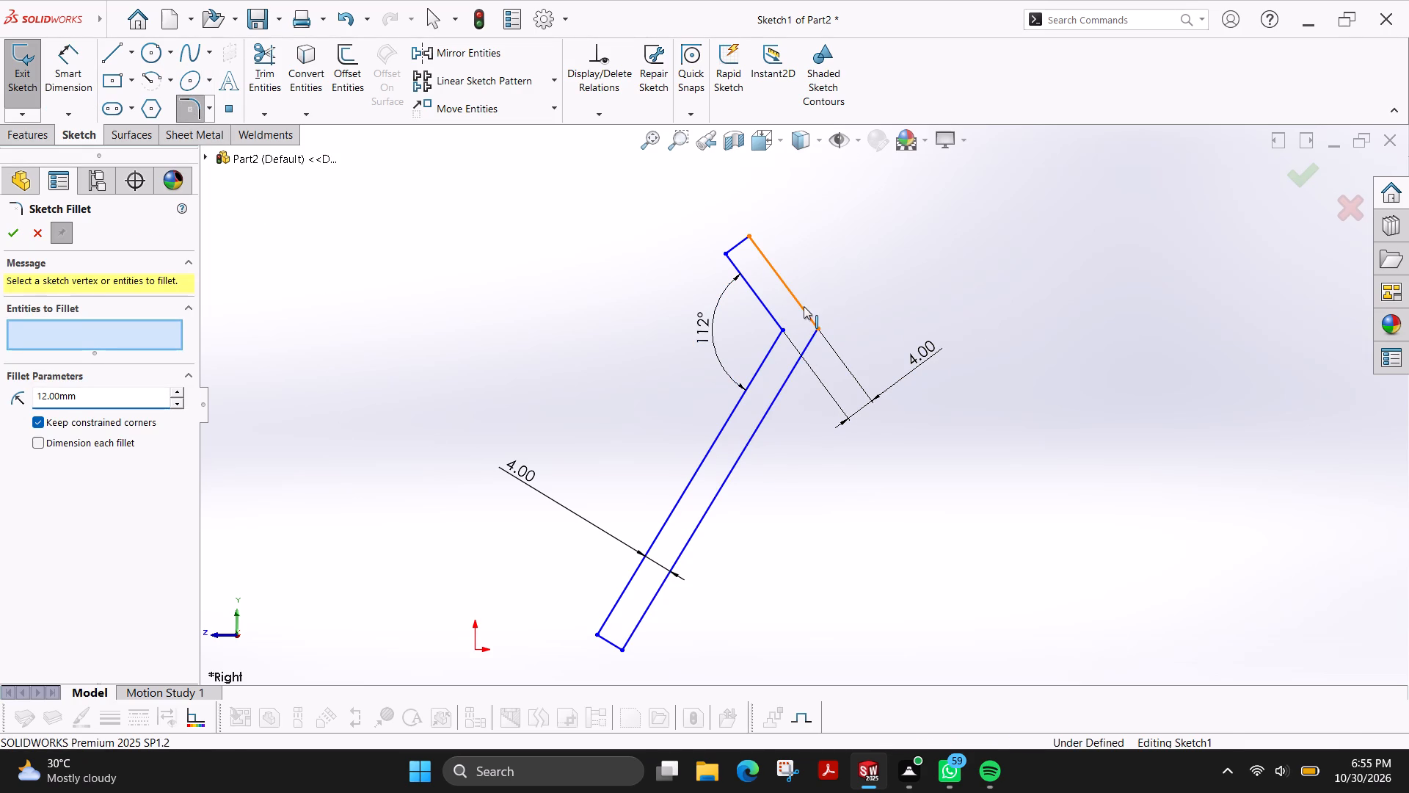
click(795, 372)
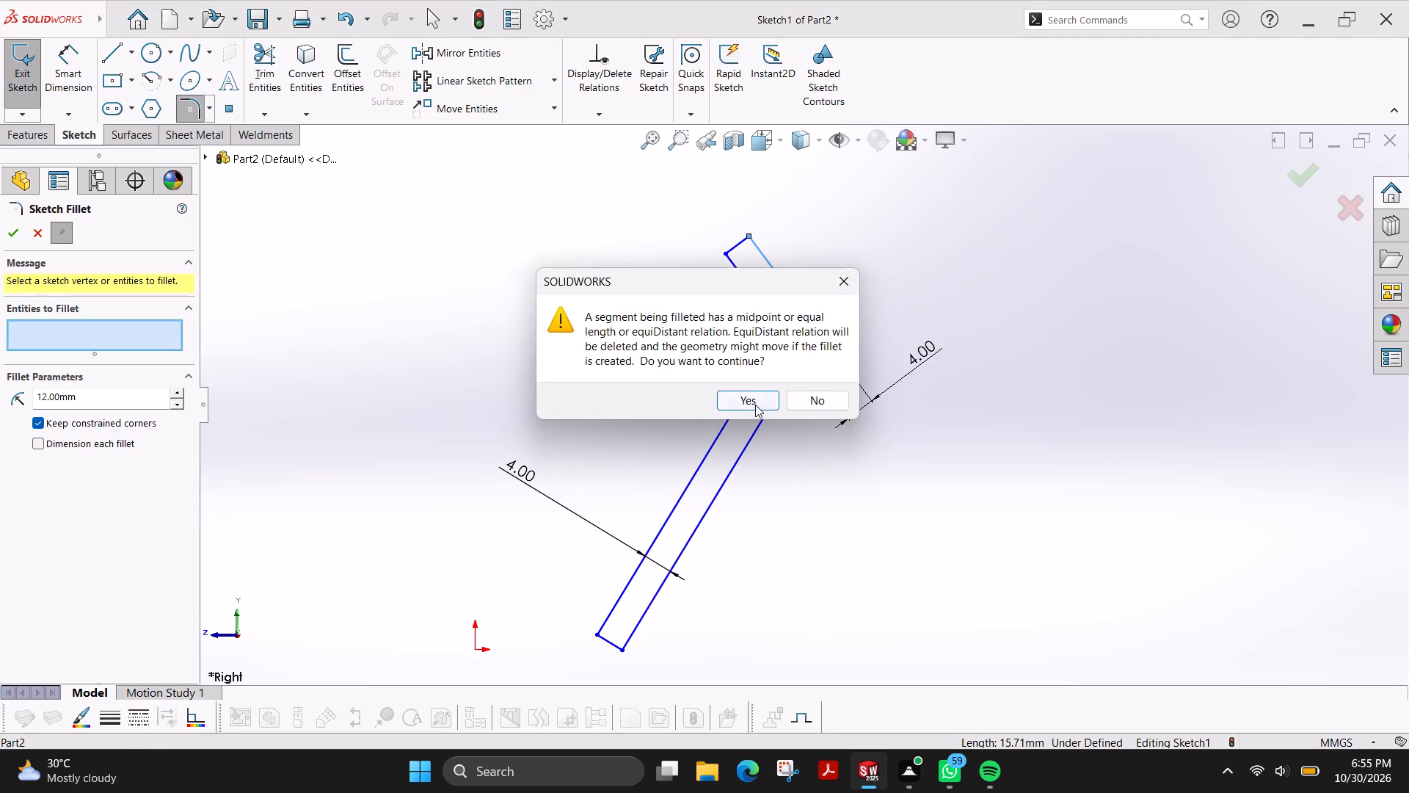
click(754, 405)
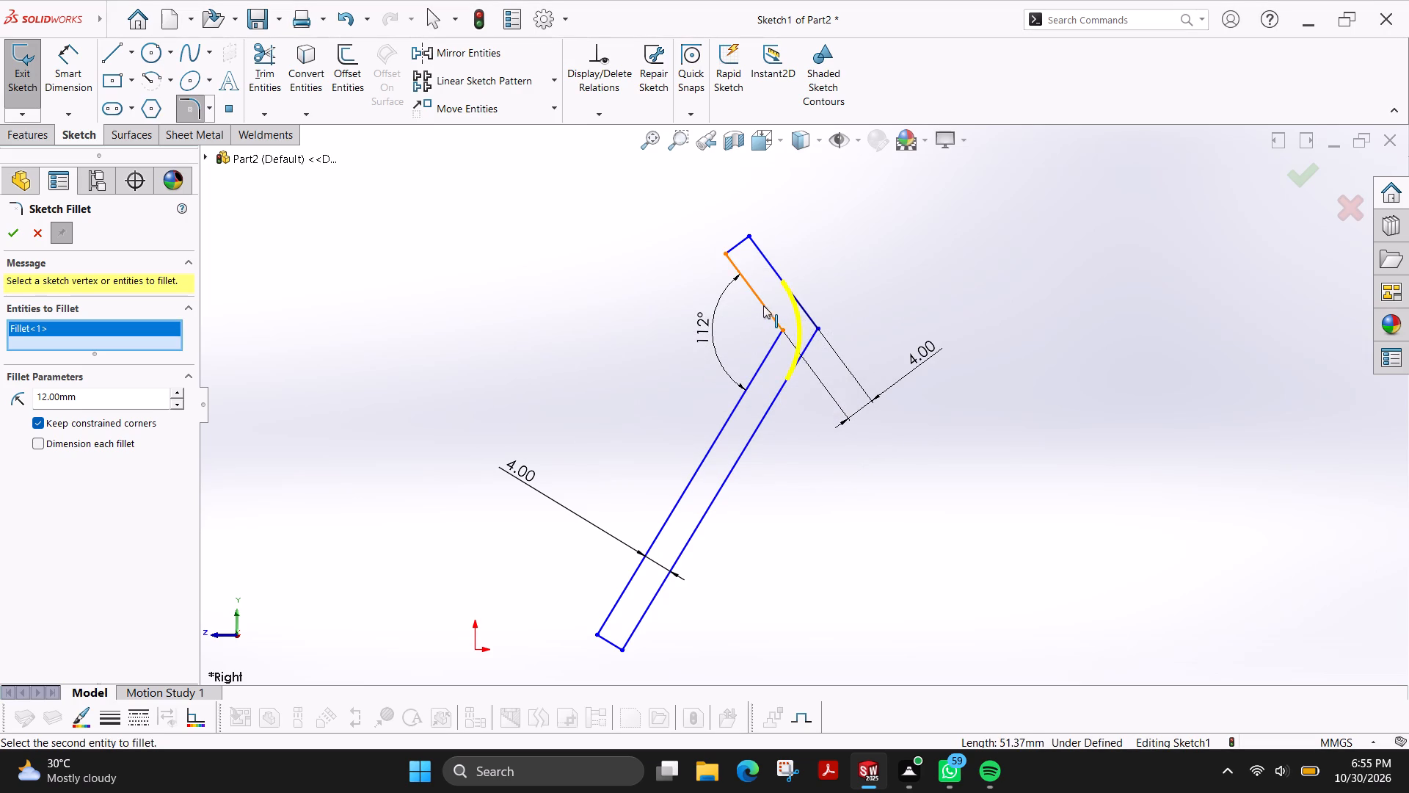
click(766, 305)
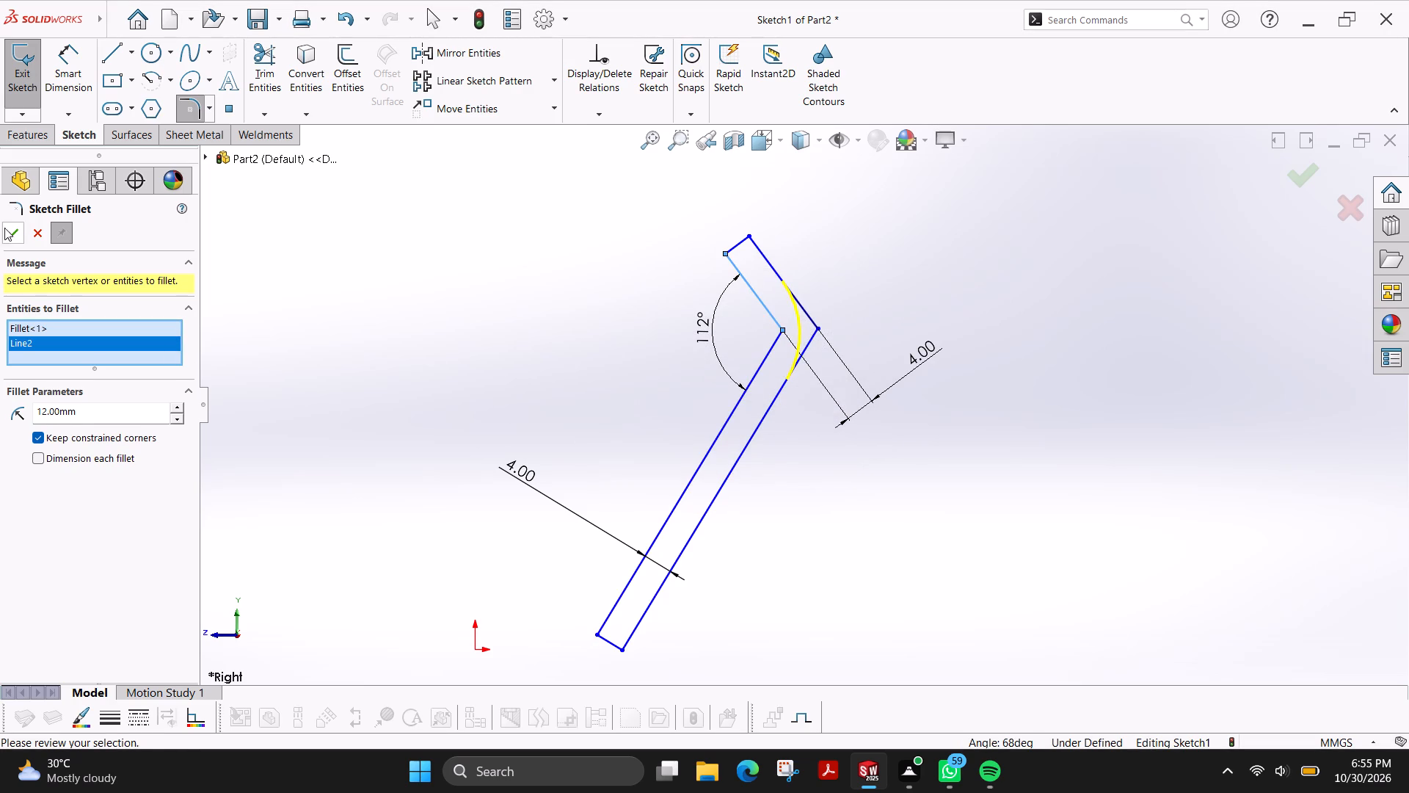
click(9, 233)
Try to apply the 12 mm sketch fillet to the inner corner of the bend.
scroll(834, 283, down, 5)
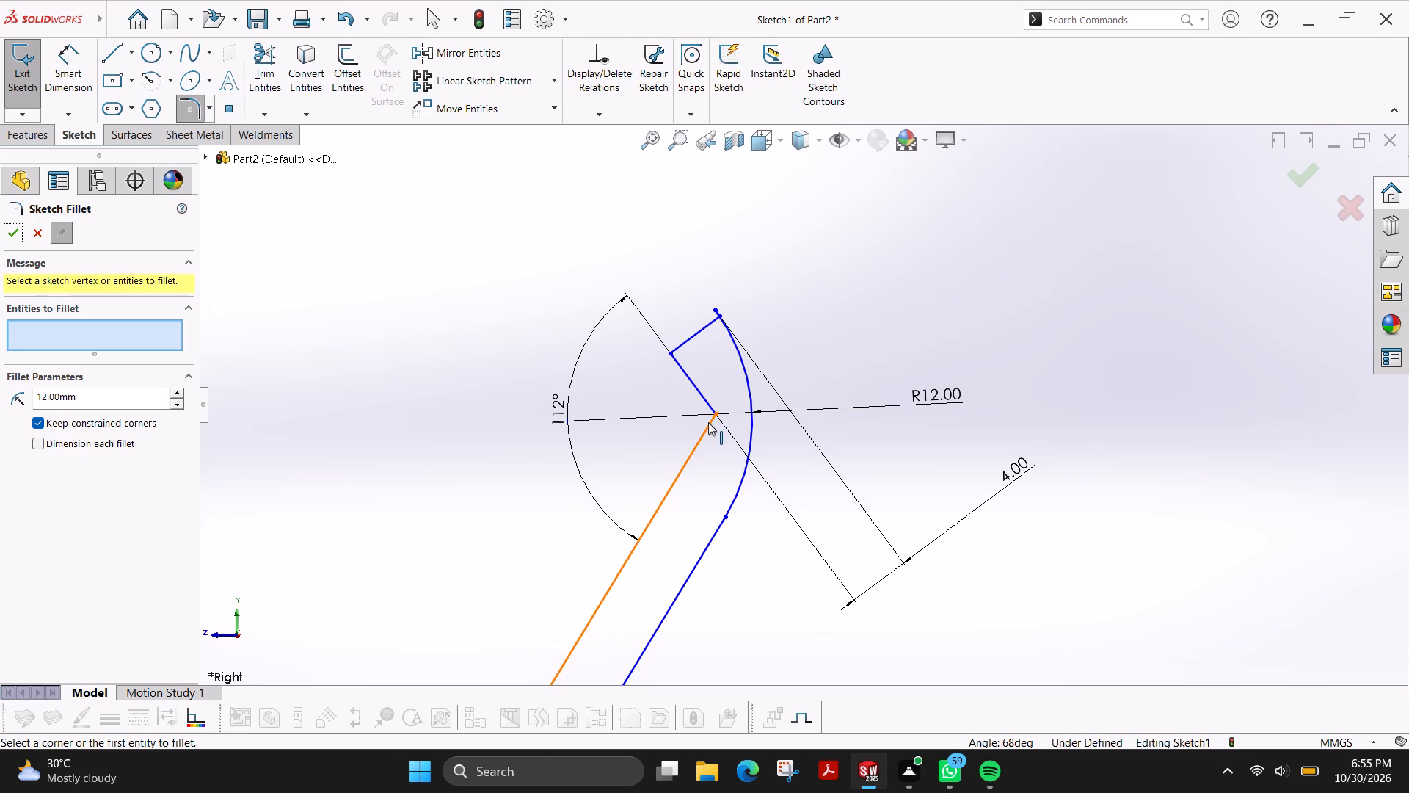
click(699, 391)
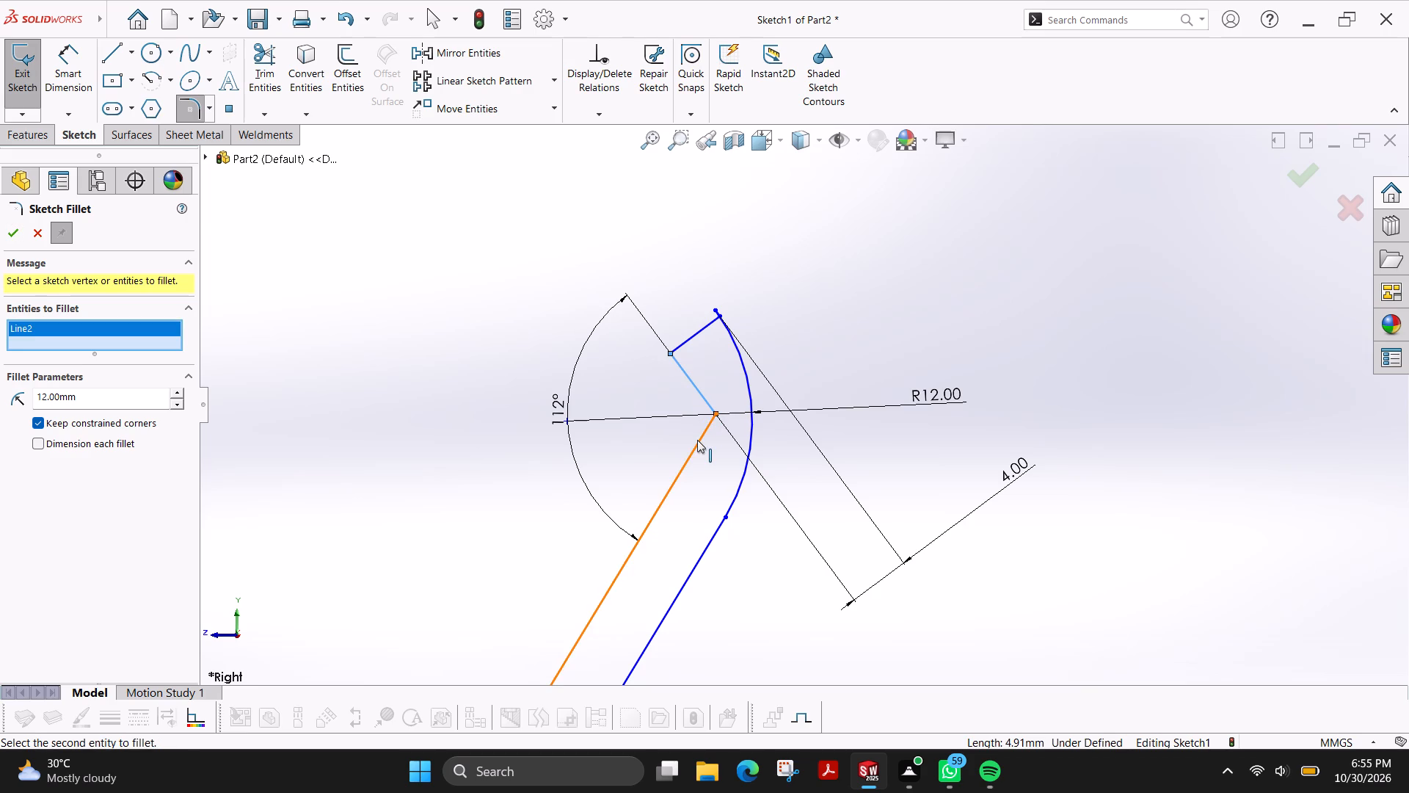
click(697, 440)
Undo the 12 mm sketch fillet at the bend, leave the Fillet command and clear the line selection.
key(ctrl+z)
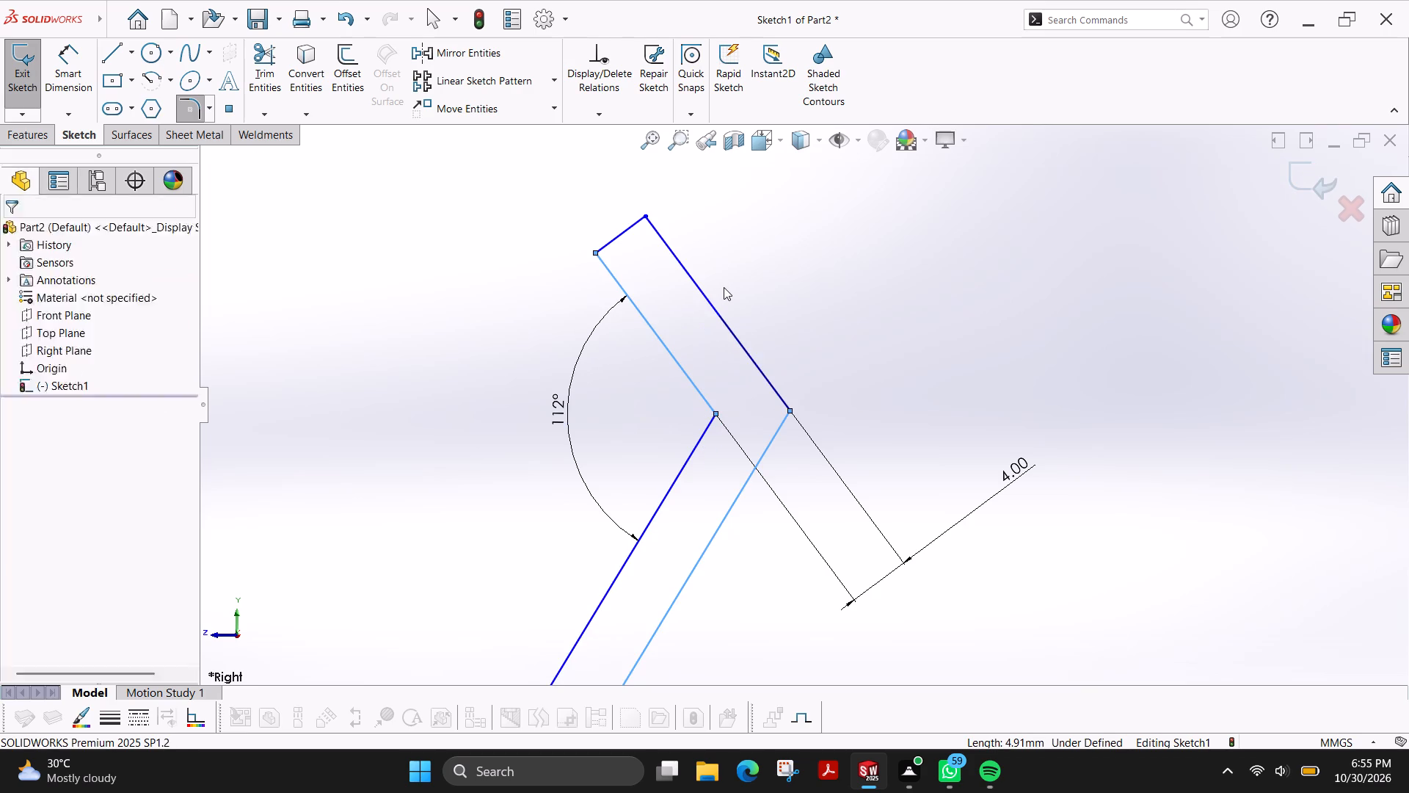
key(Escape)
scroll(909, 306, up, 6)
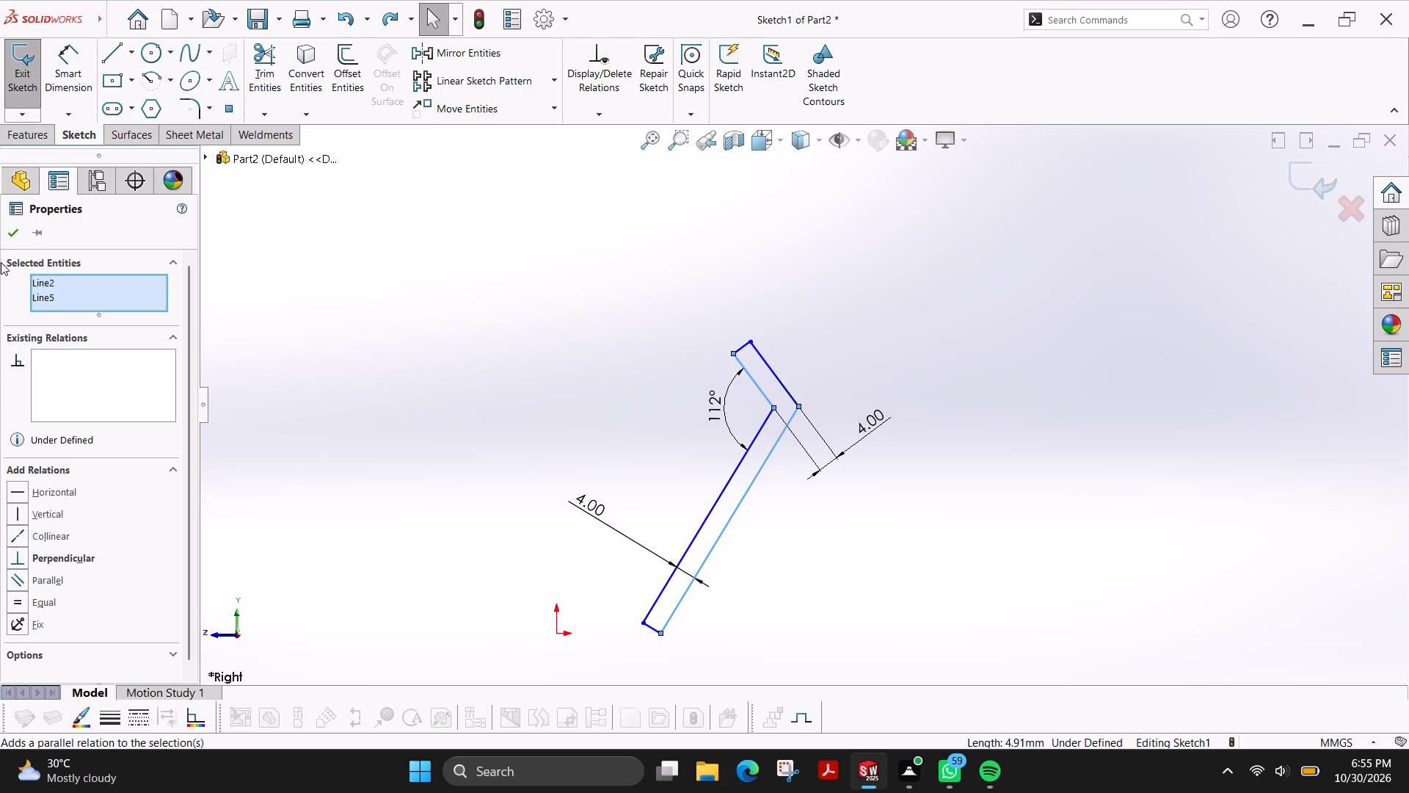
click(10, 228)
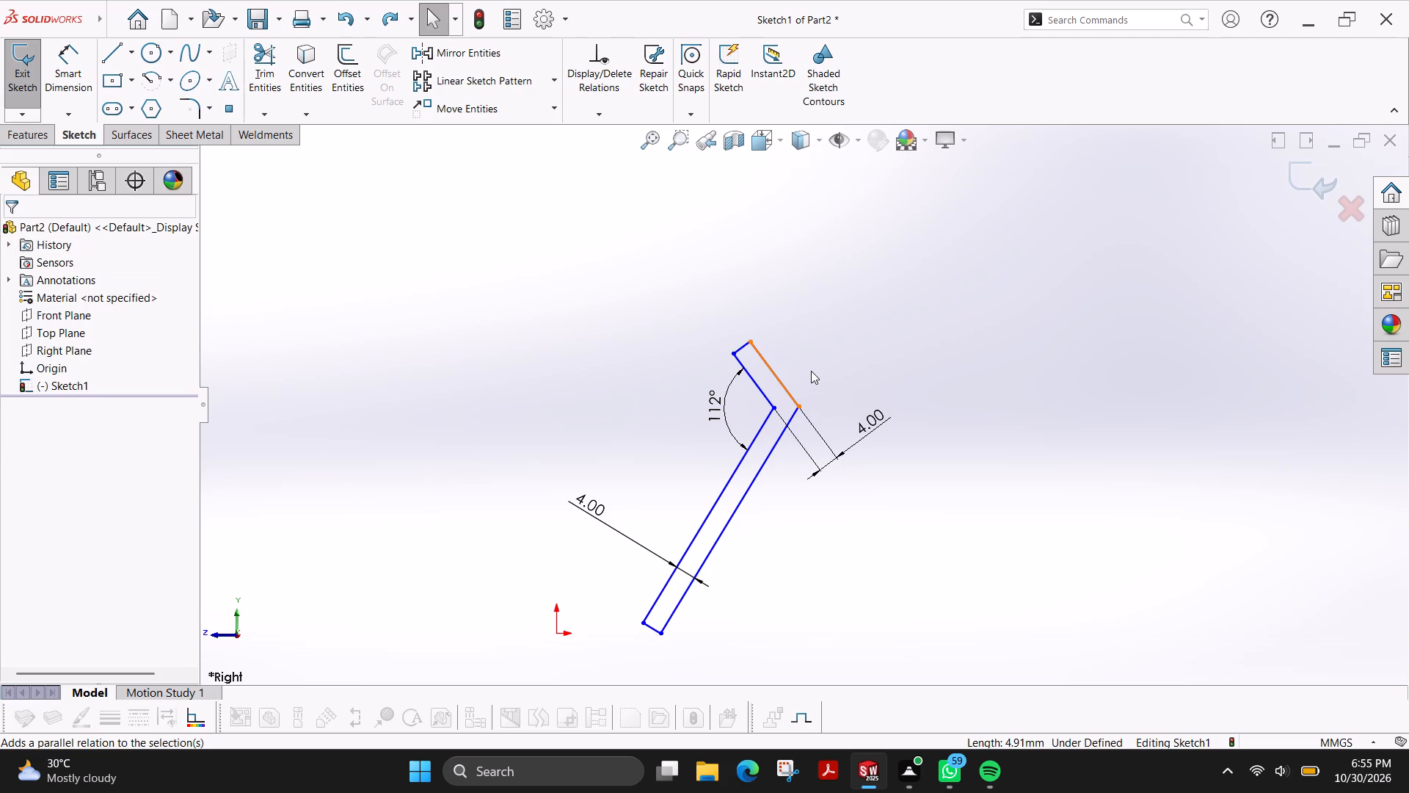
Draw a 12 mm radius perimeter circle tangent to the two outer edges of the bend.
scroll(811, 371, down, 1)
scroll(810, 370, up, 2)
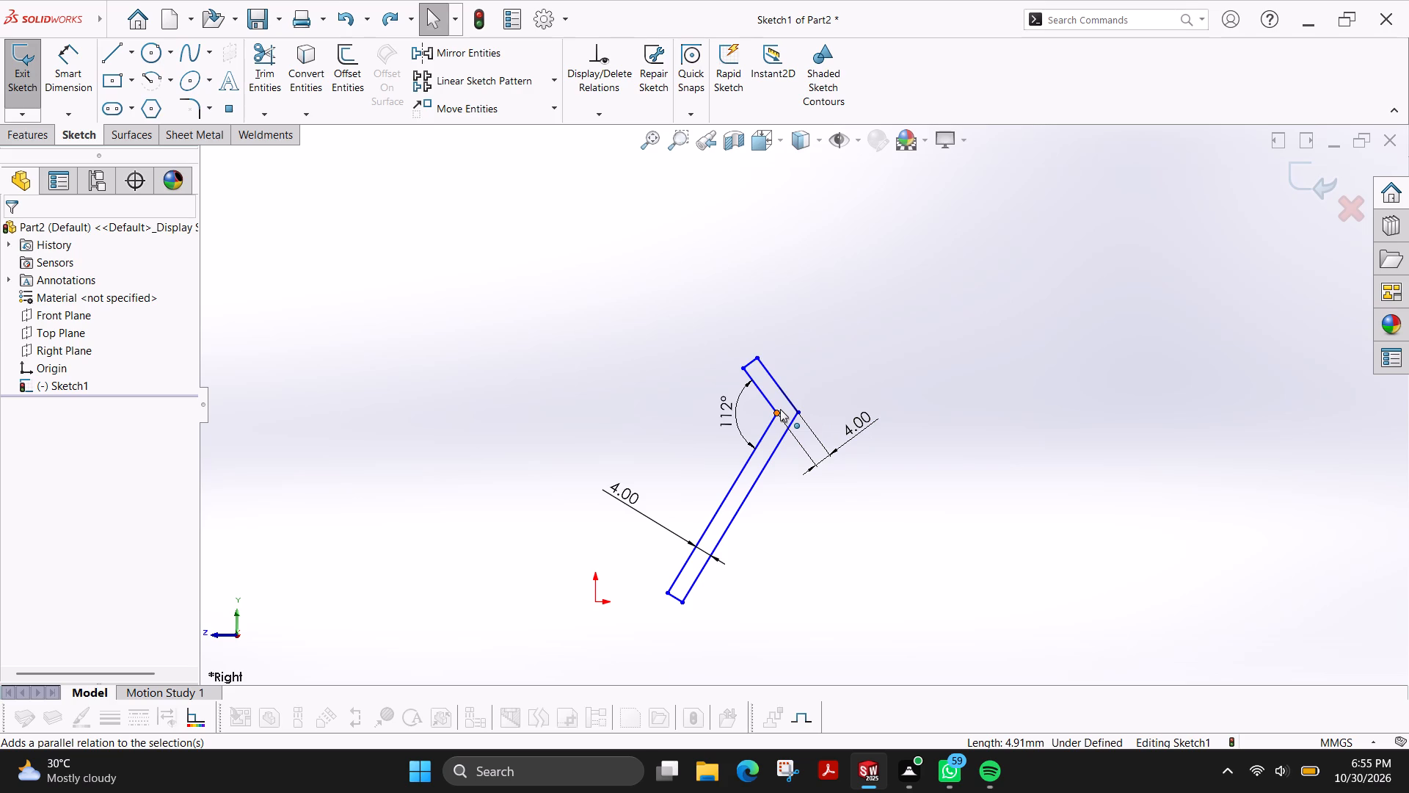
click(170, 51)
click(180, 99)
scroll(878, 388, down, 2)
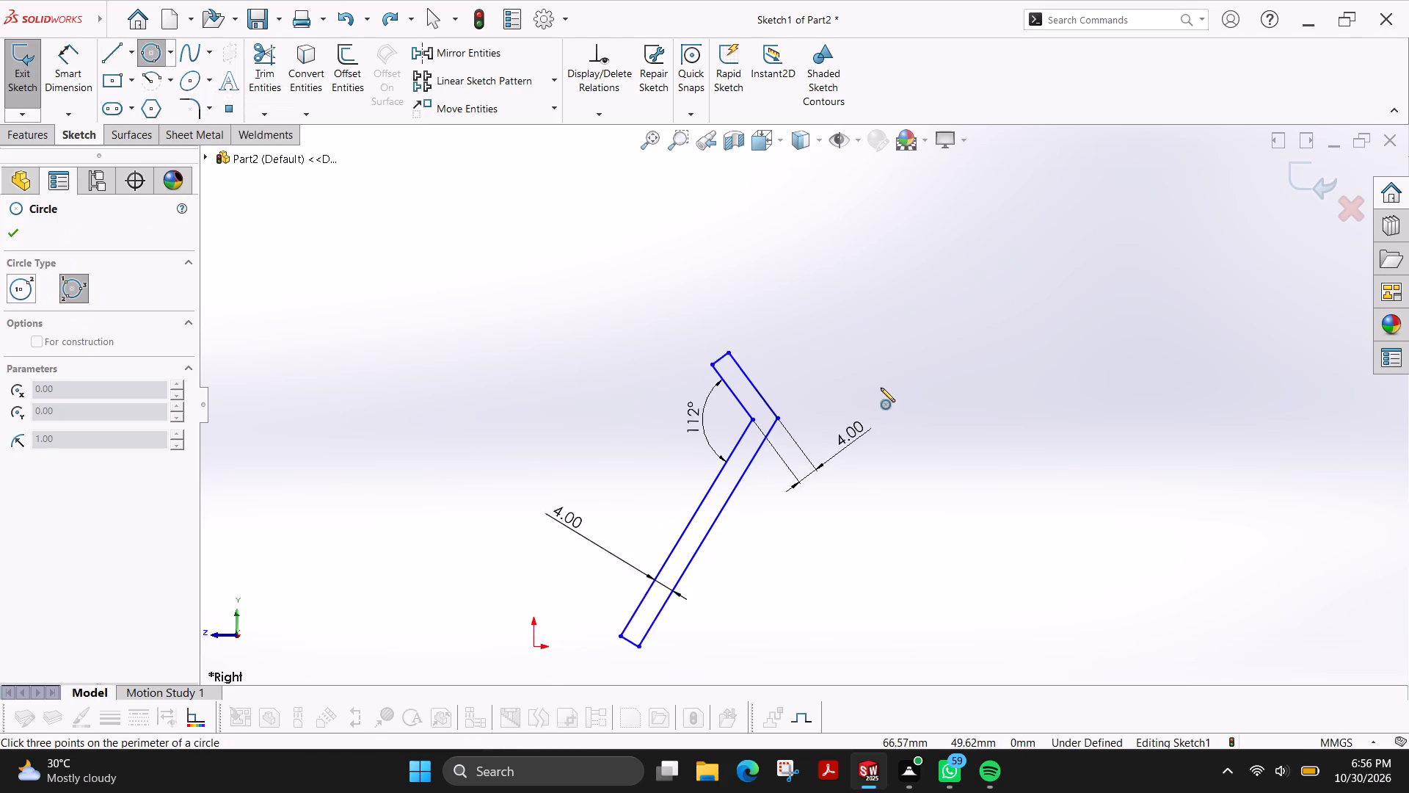
scroll(881, 388, down, 1)
click(701, 467)
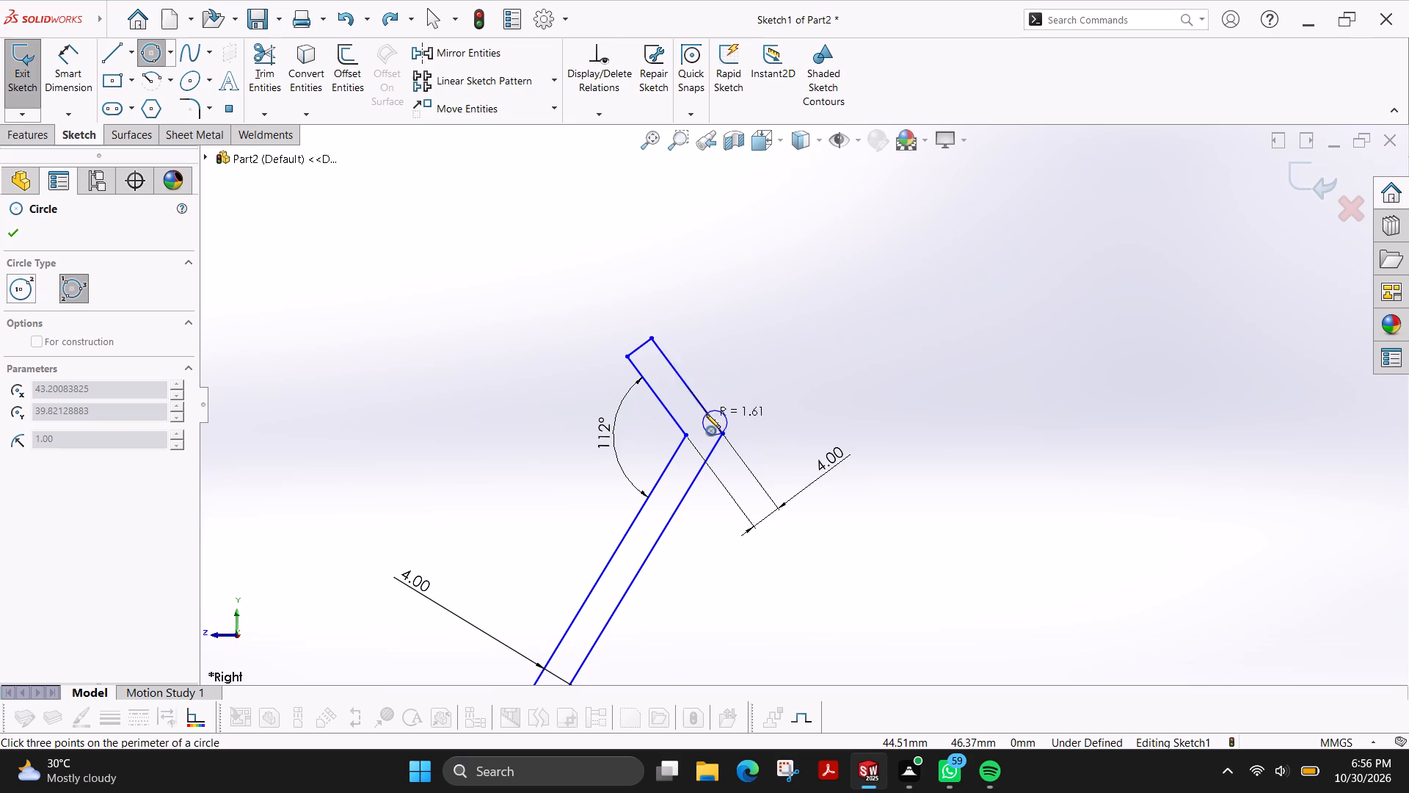
click(707, 410)
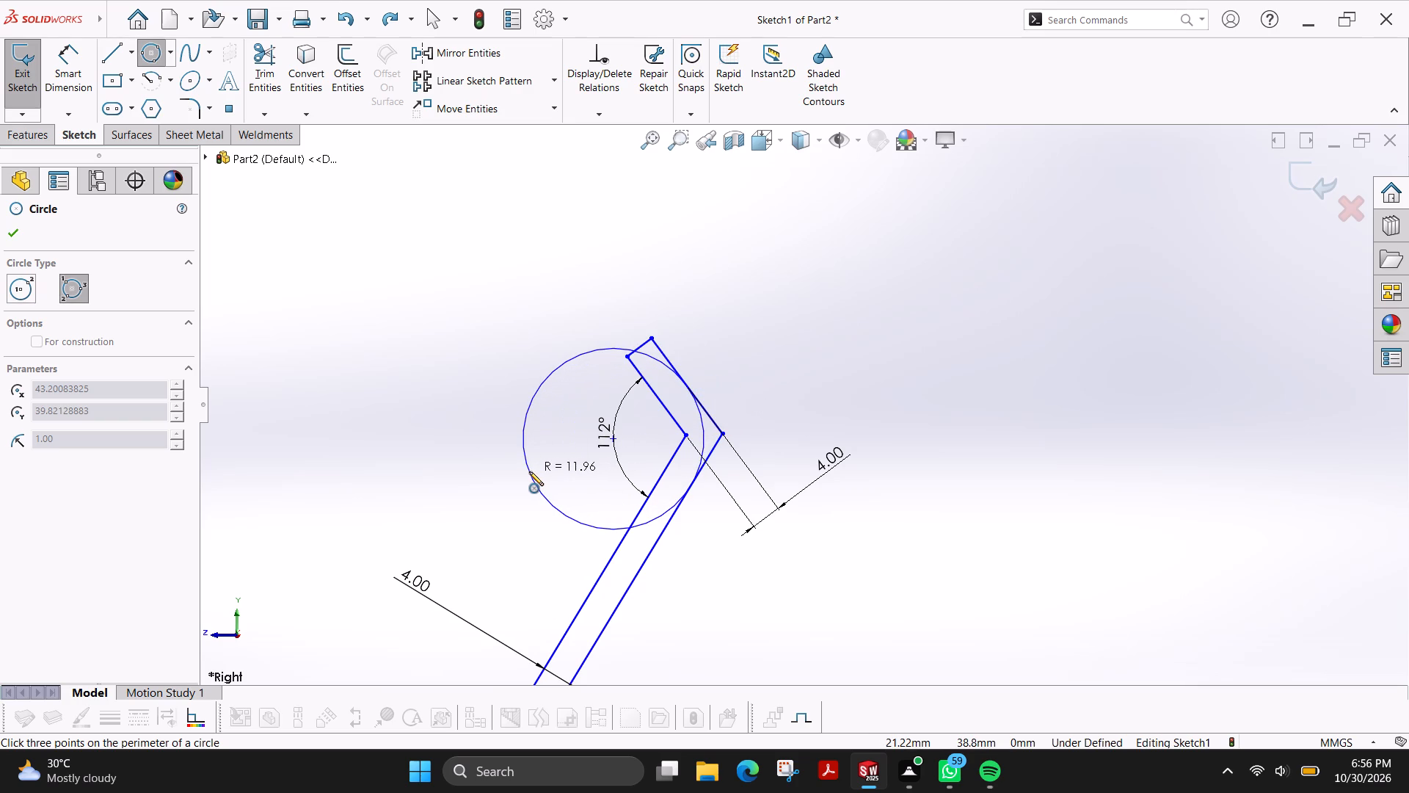
click(529, 471)
text(12)
key(Return)
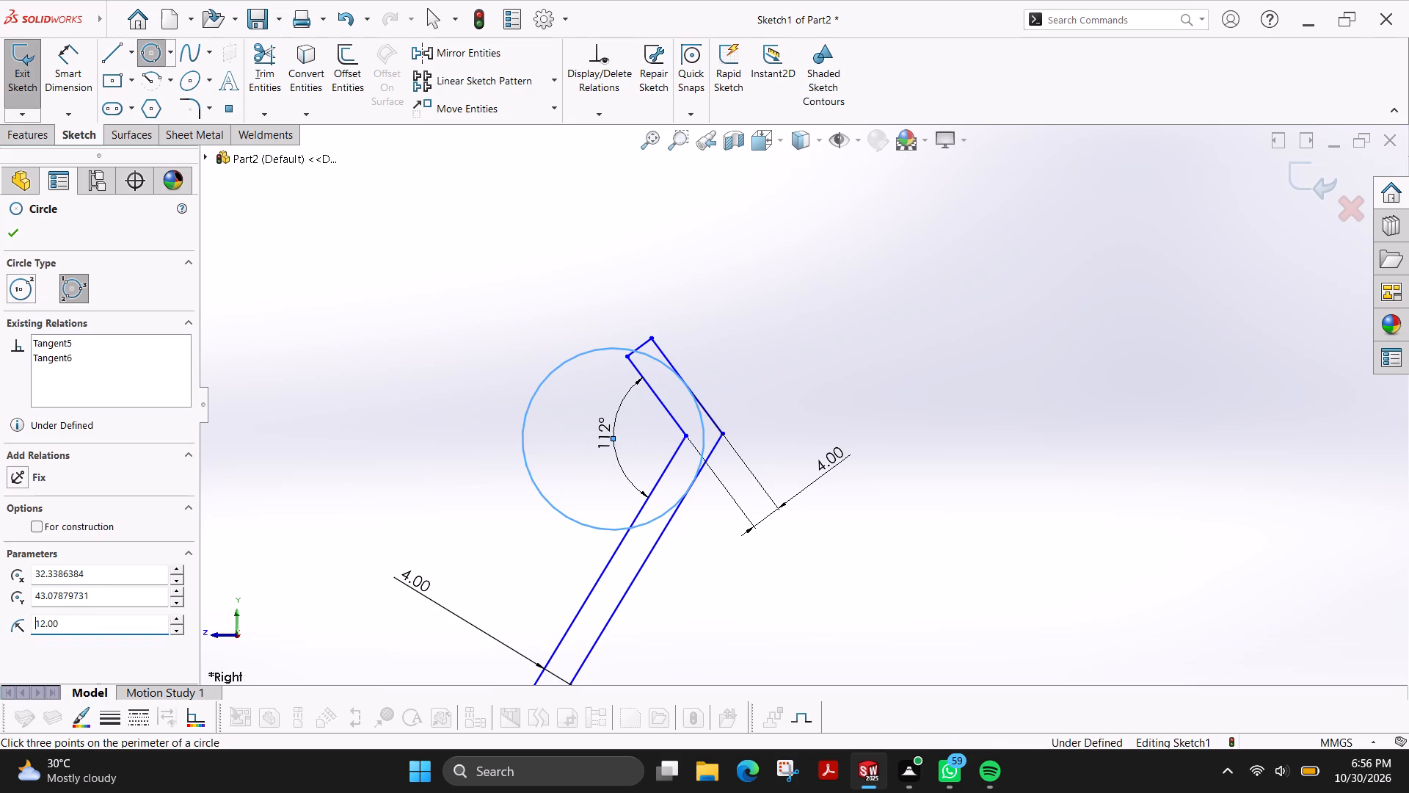
Draw a second 12 mm radius perimeter circle tangent to the two inner edges of the bend.
click(654, 483)
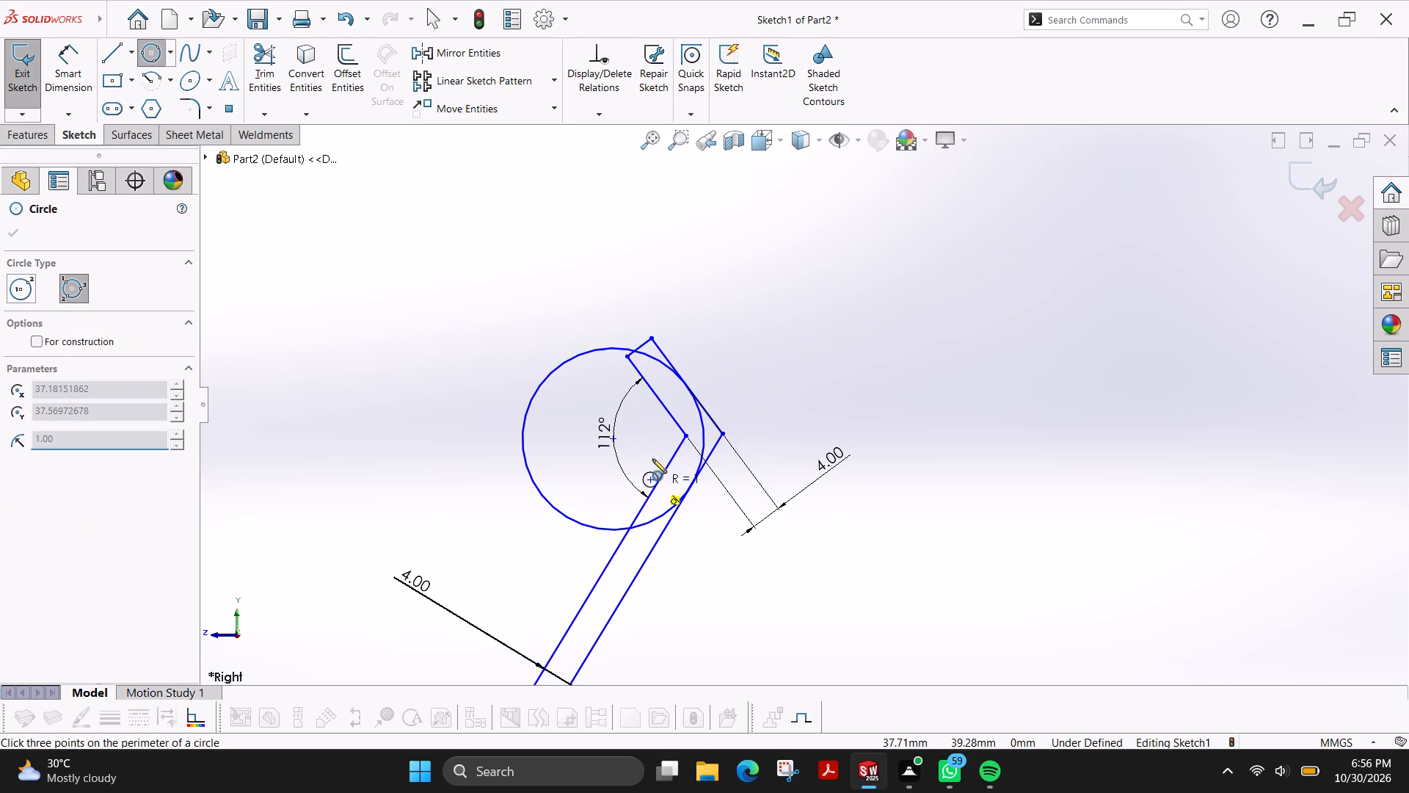
click(666, 411)
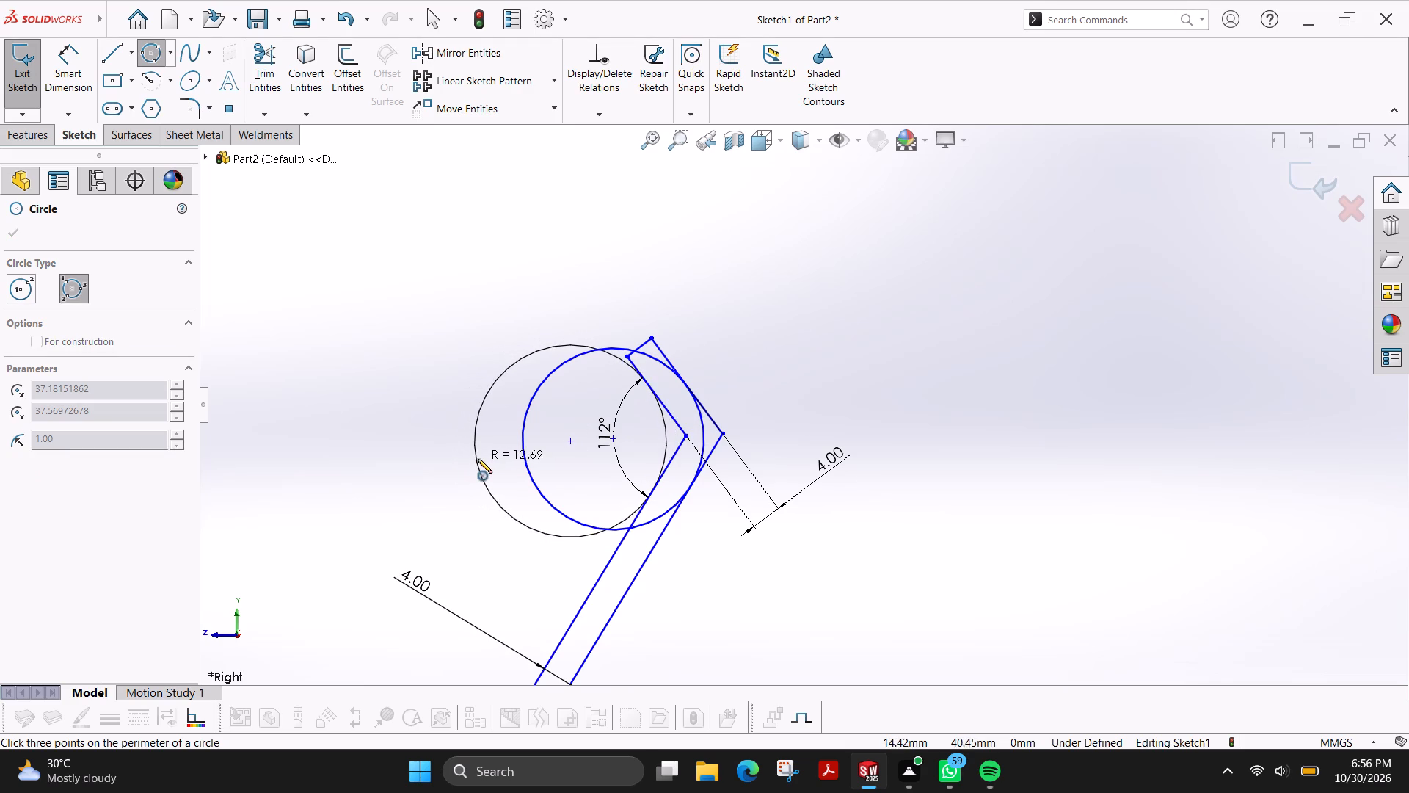
click(479, 457)
text(12)
key(Return)
scroll(760, 386, up, 1)
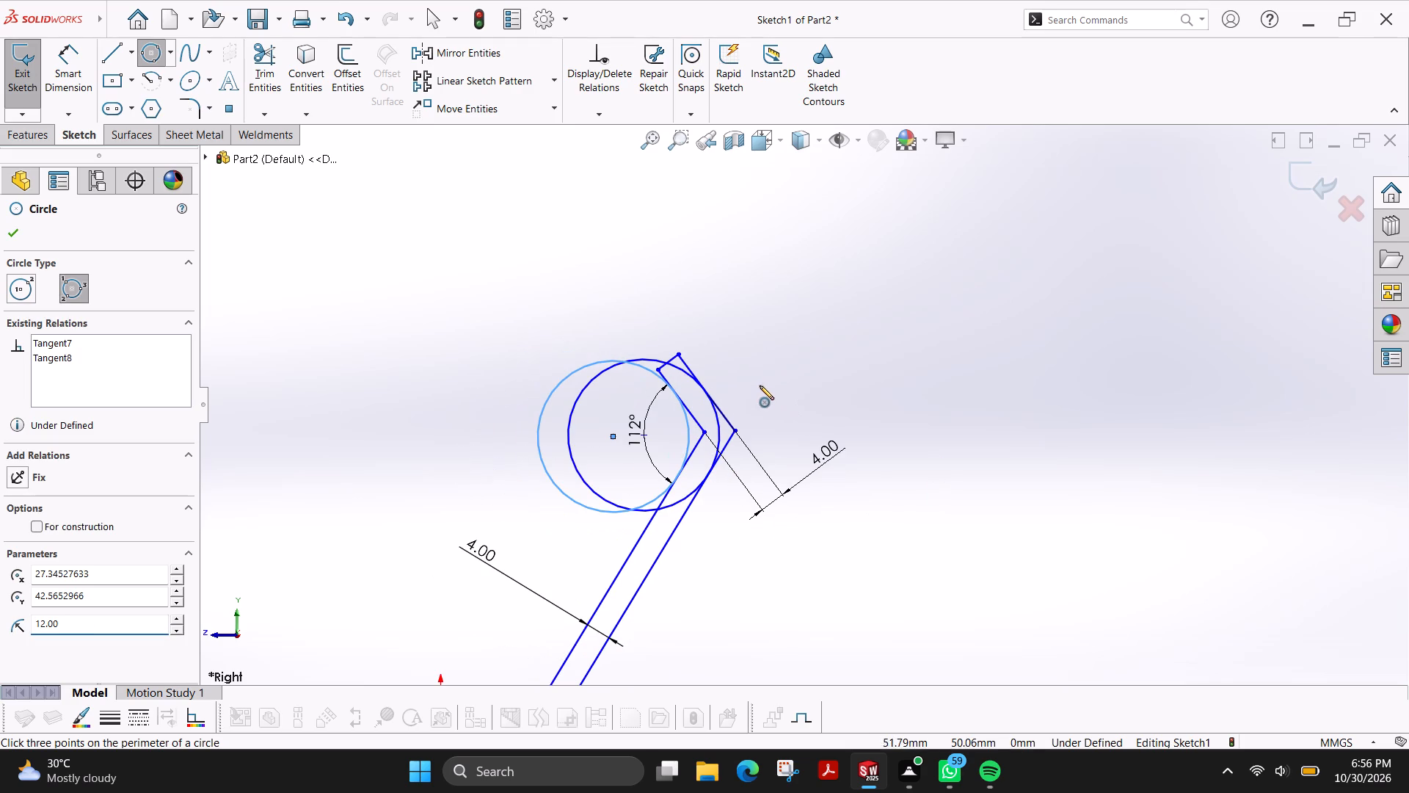
click(10, 236)
Lengthen the short leg by moving its end line outward past both circles.
drag(672, 358, 655, 354)
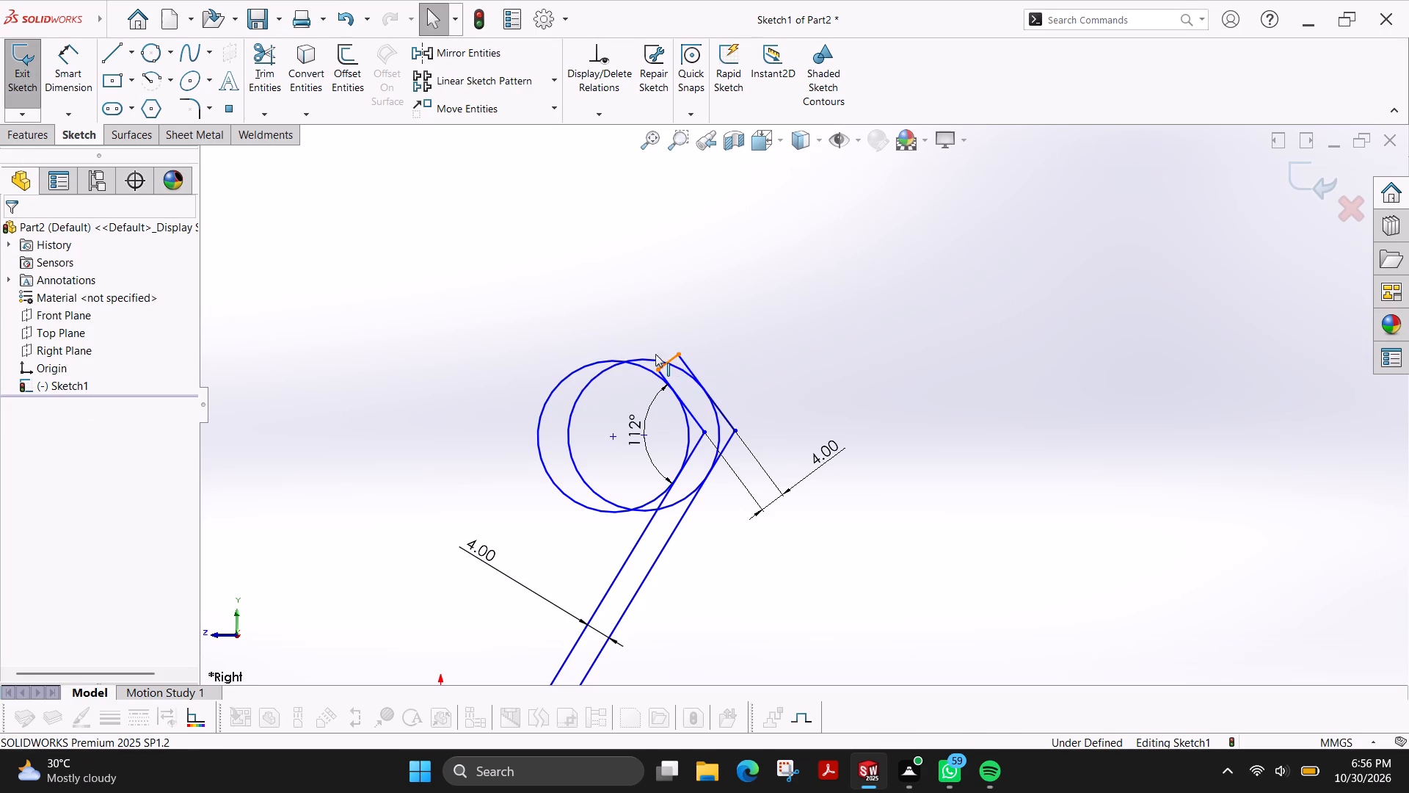
drag(655, 354, 630, 328)
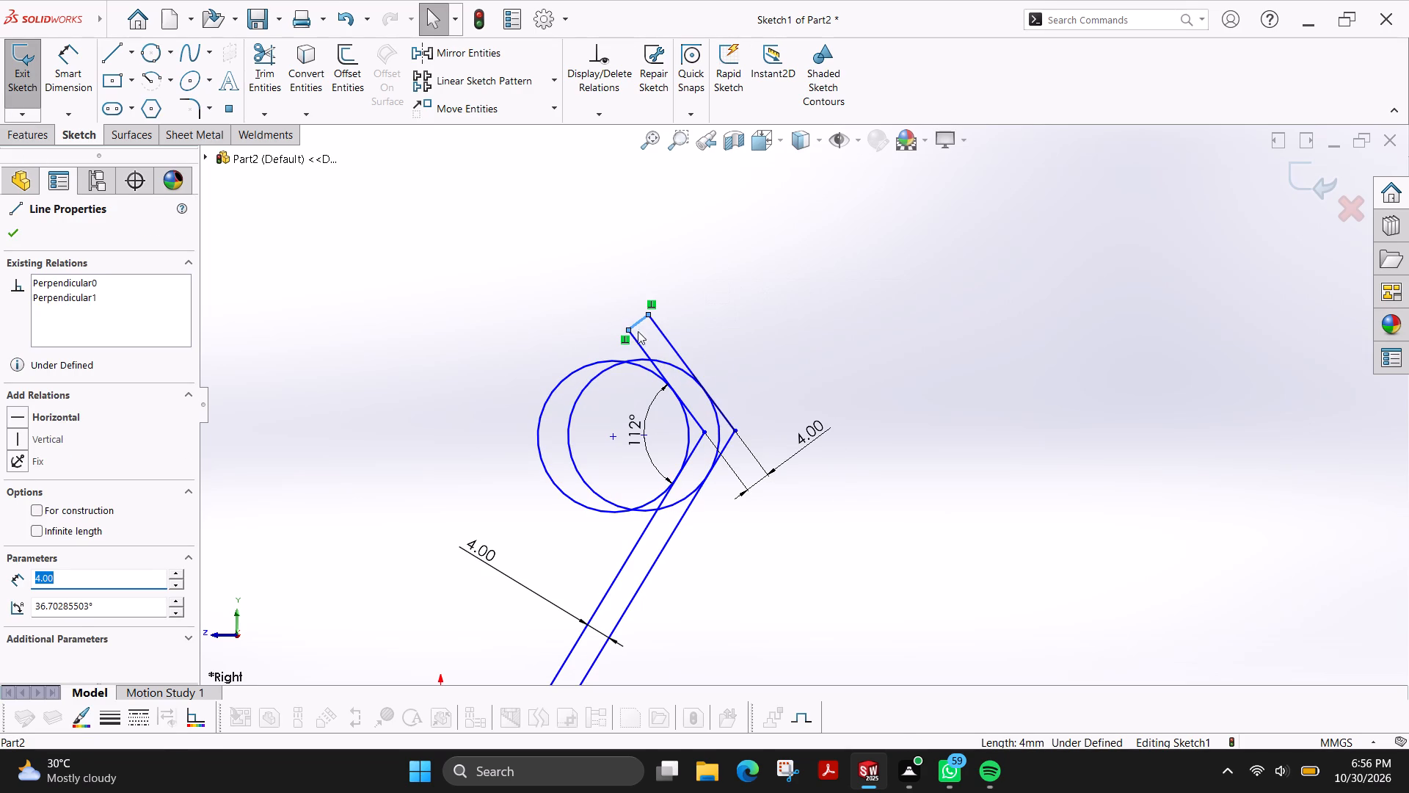
drag(638, 322, 590, 271)
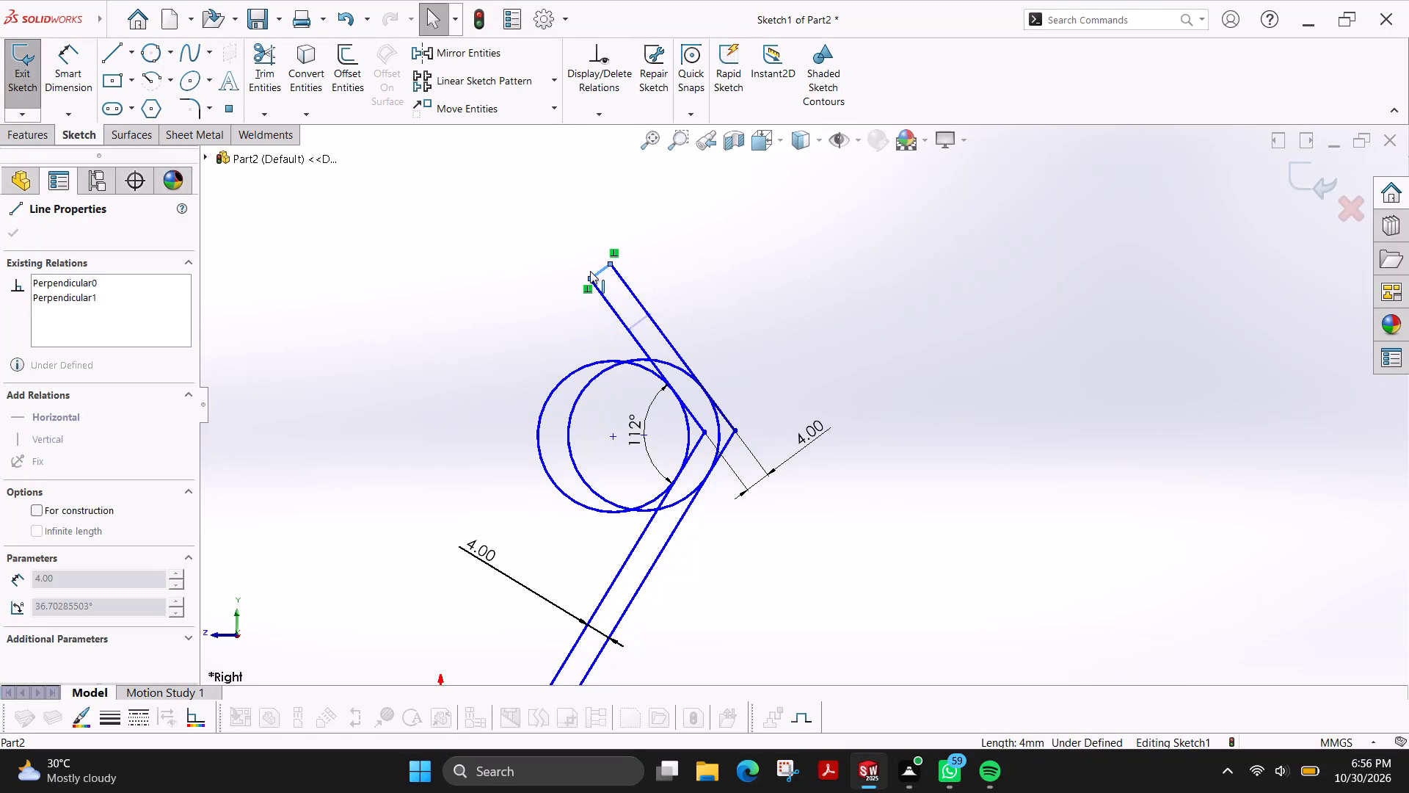
drag(590, 271, 589, 269)
click(800, 319)
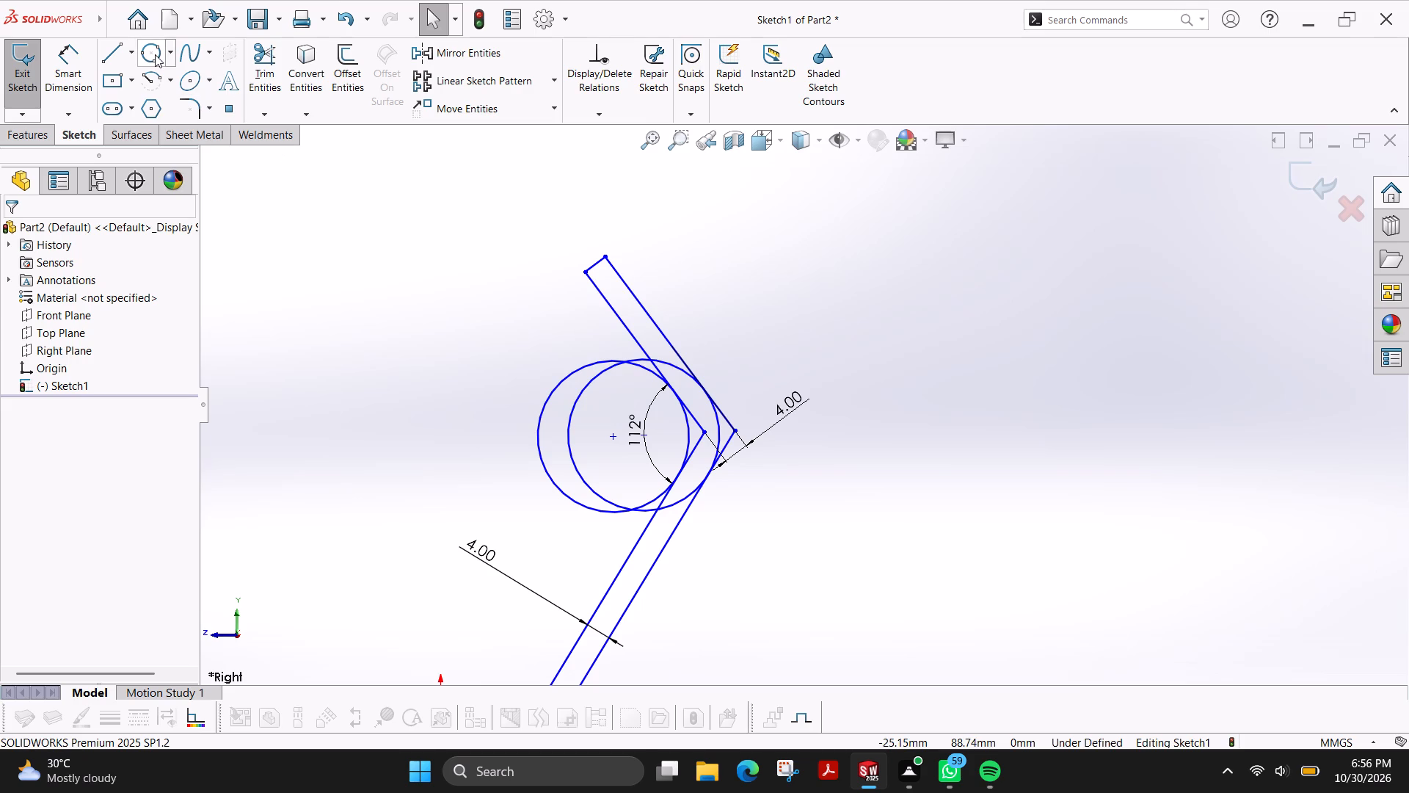
Trim both circles to the arcs between their tangent points and remove the sharp inner and outer corners of the bend.
click(267, 80)
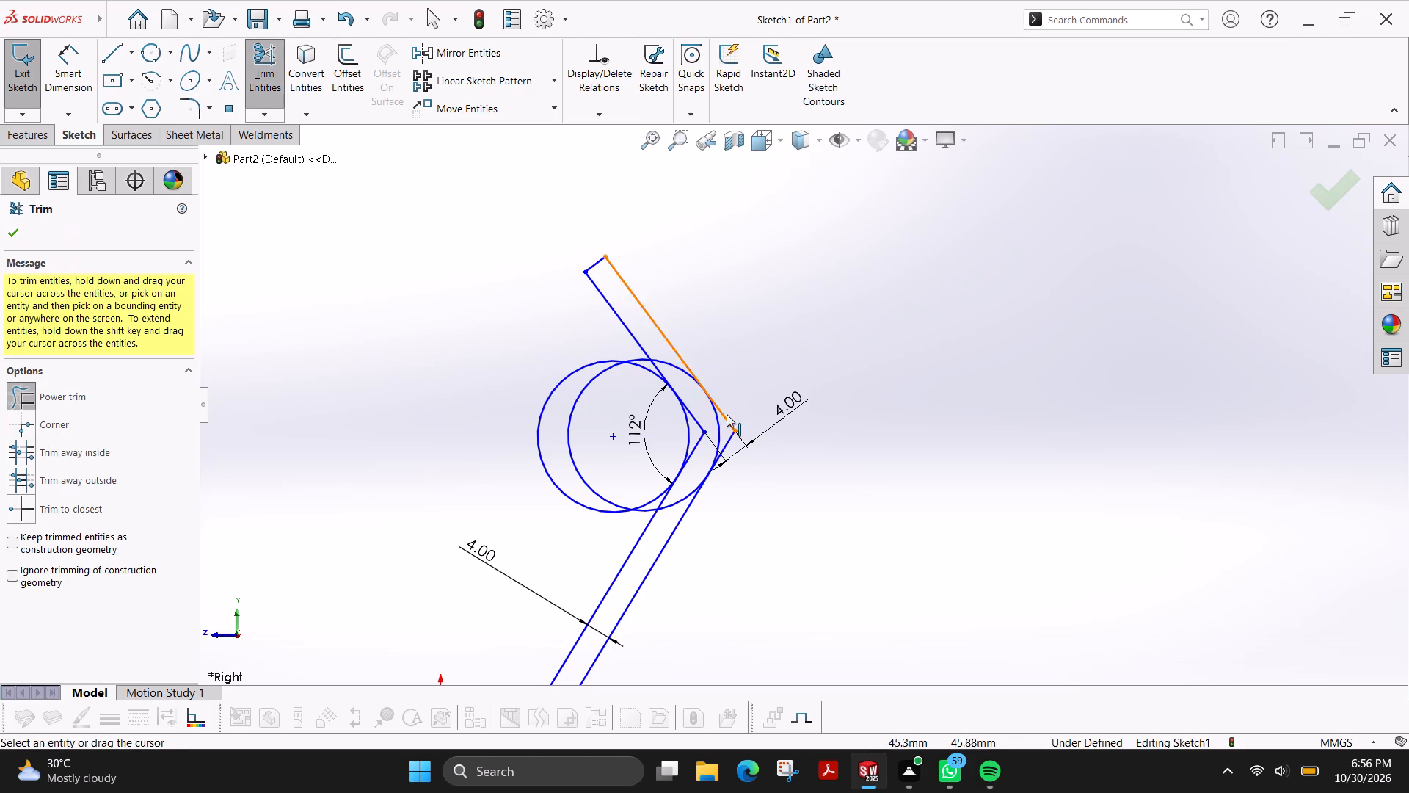
drag(531, 366, 603, 414)
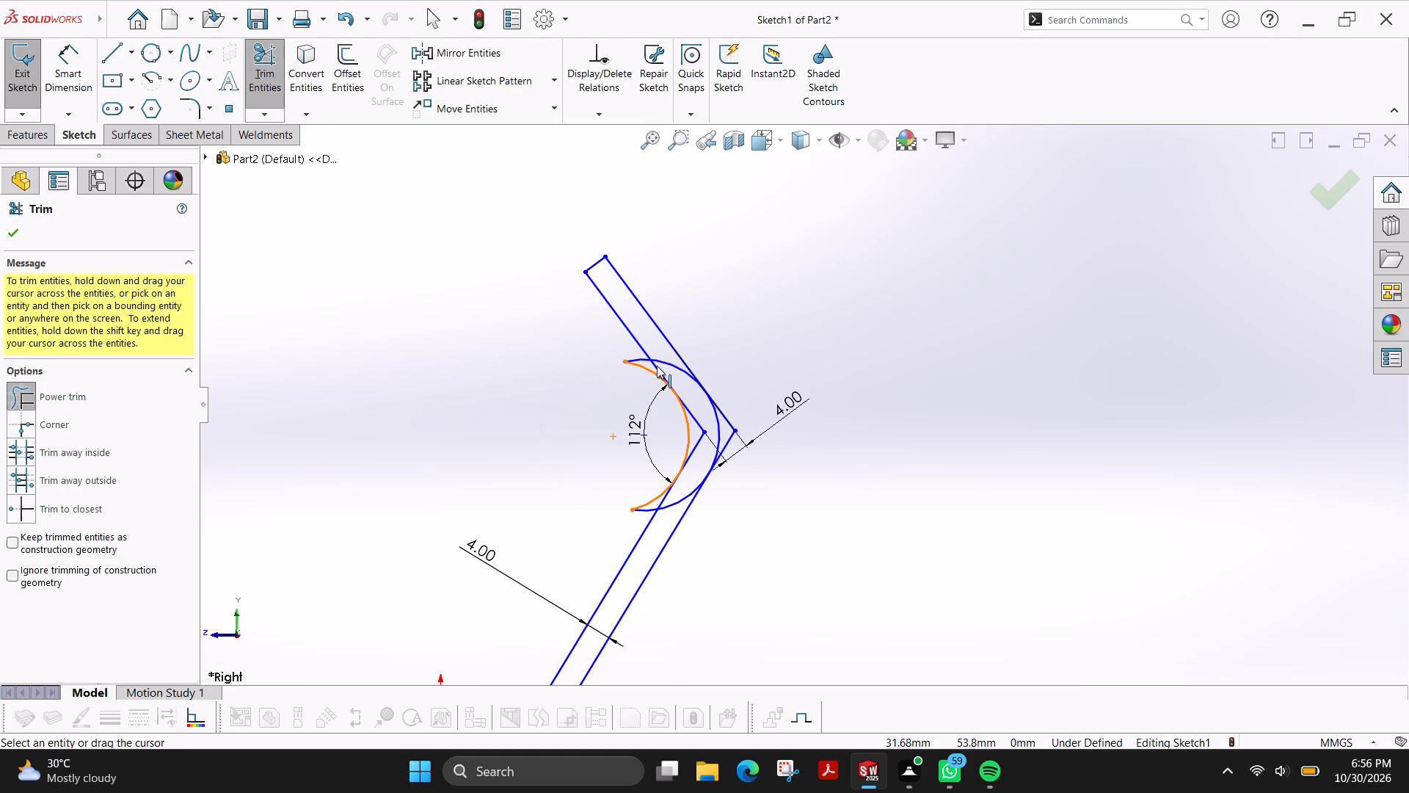
scroll(652, 355, down, 3)
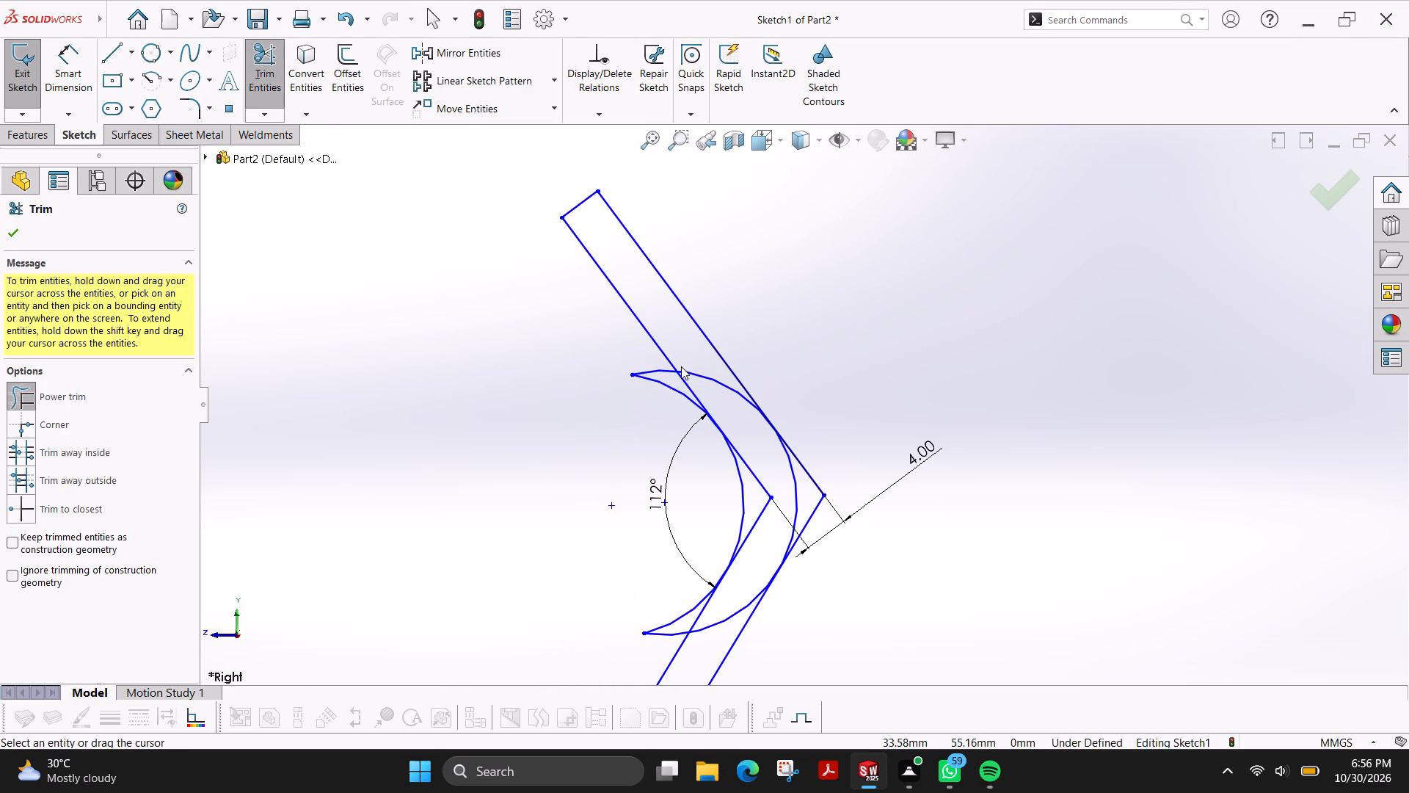
drag(639, 358, 663, 393)
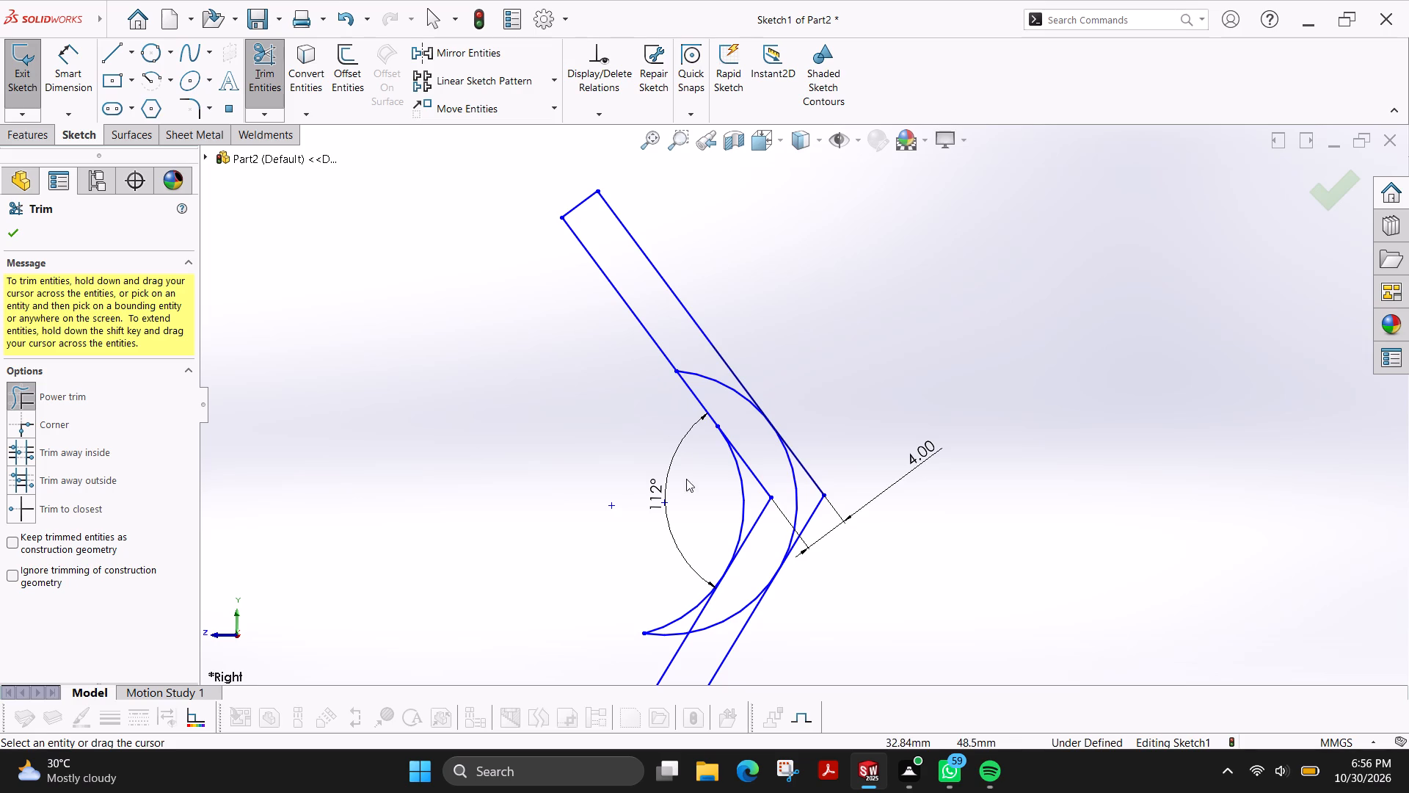
drag(674, 593, 663, 642)
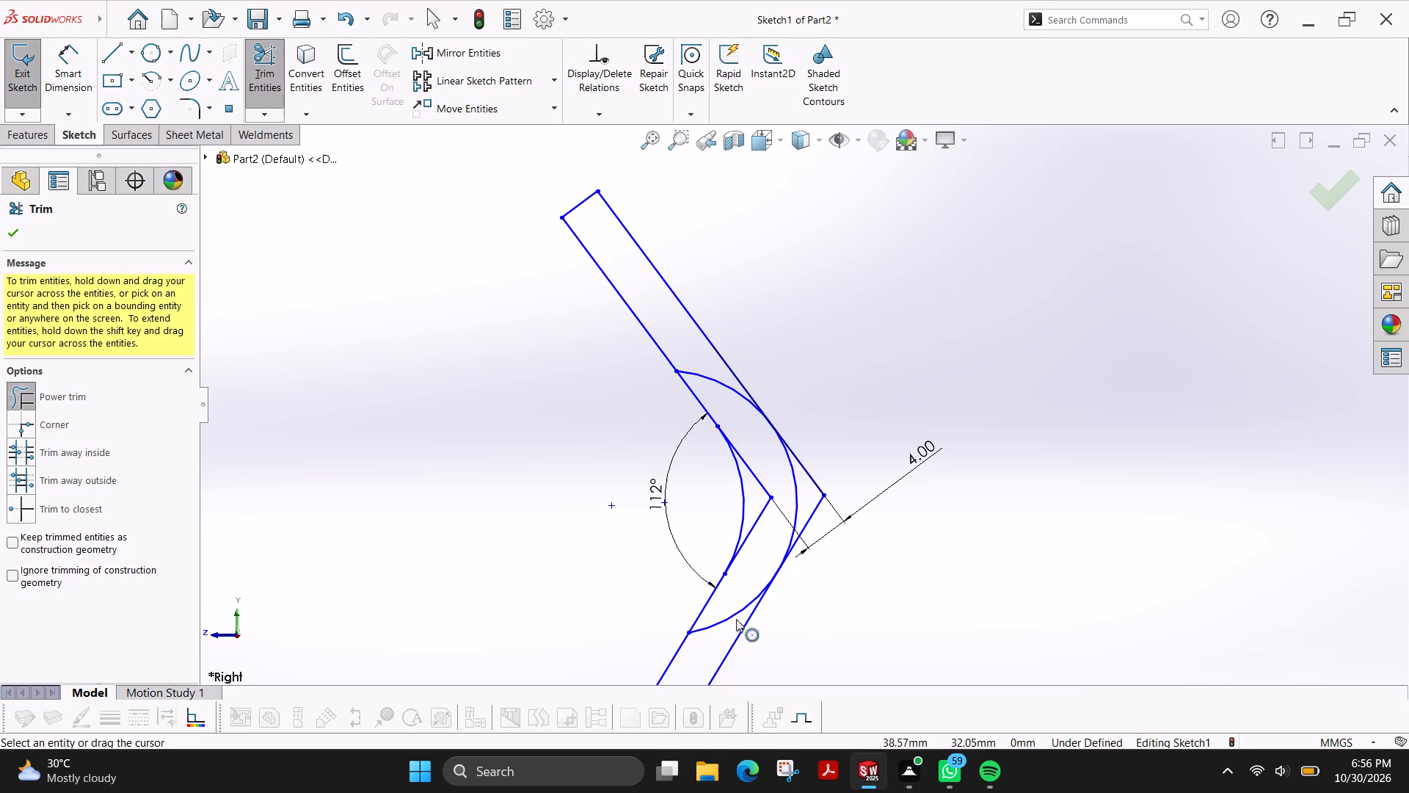
drag(726, 599, 722, 630)
drag(697, 355, 718, 384)
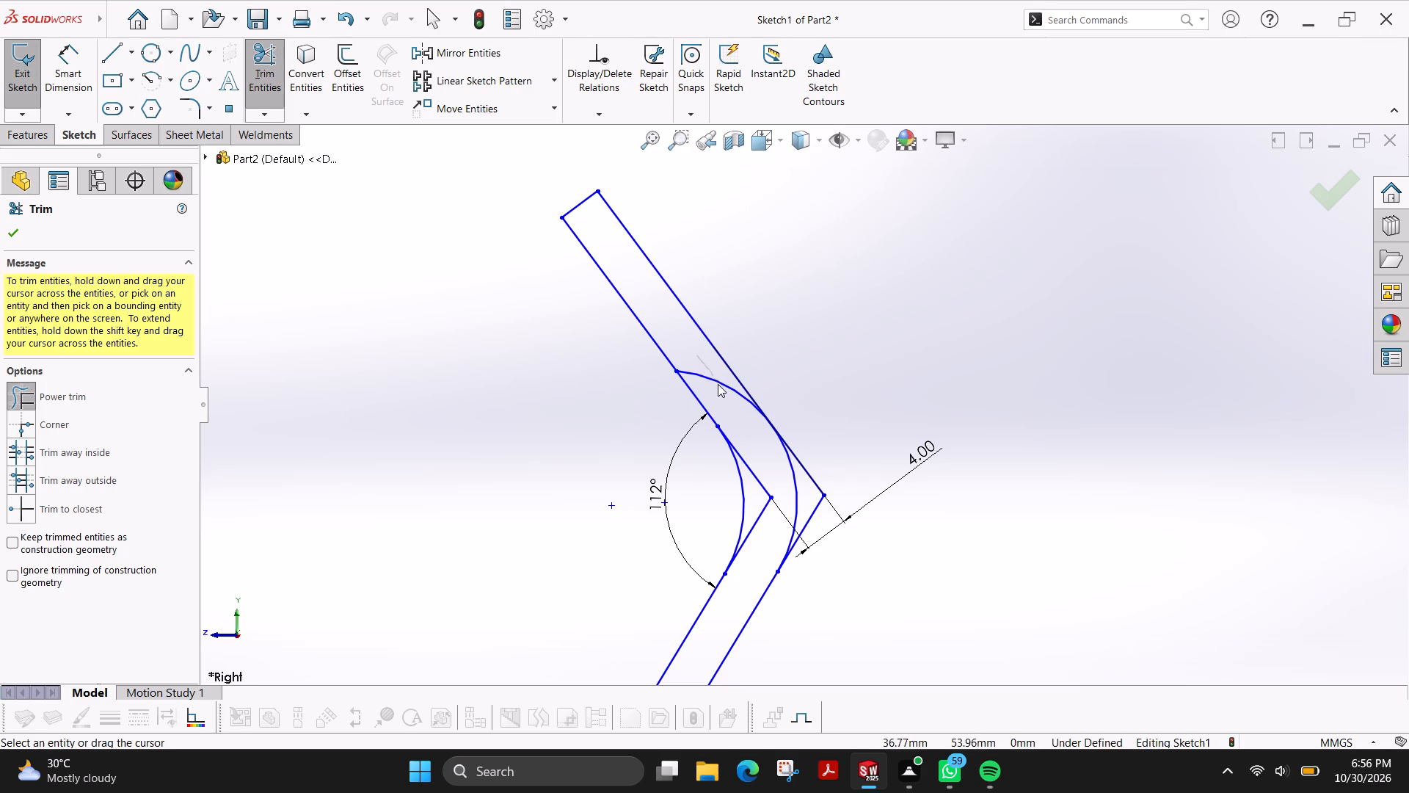
drag(718, 384, 721, 388)
drag(755, 466, 760, 526)
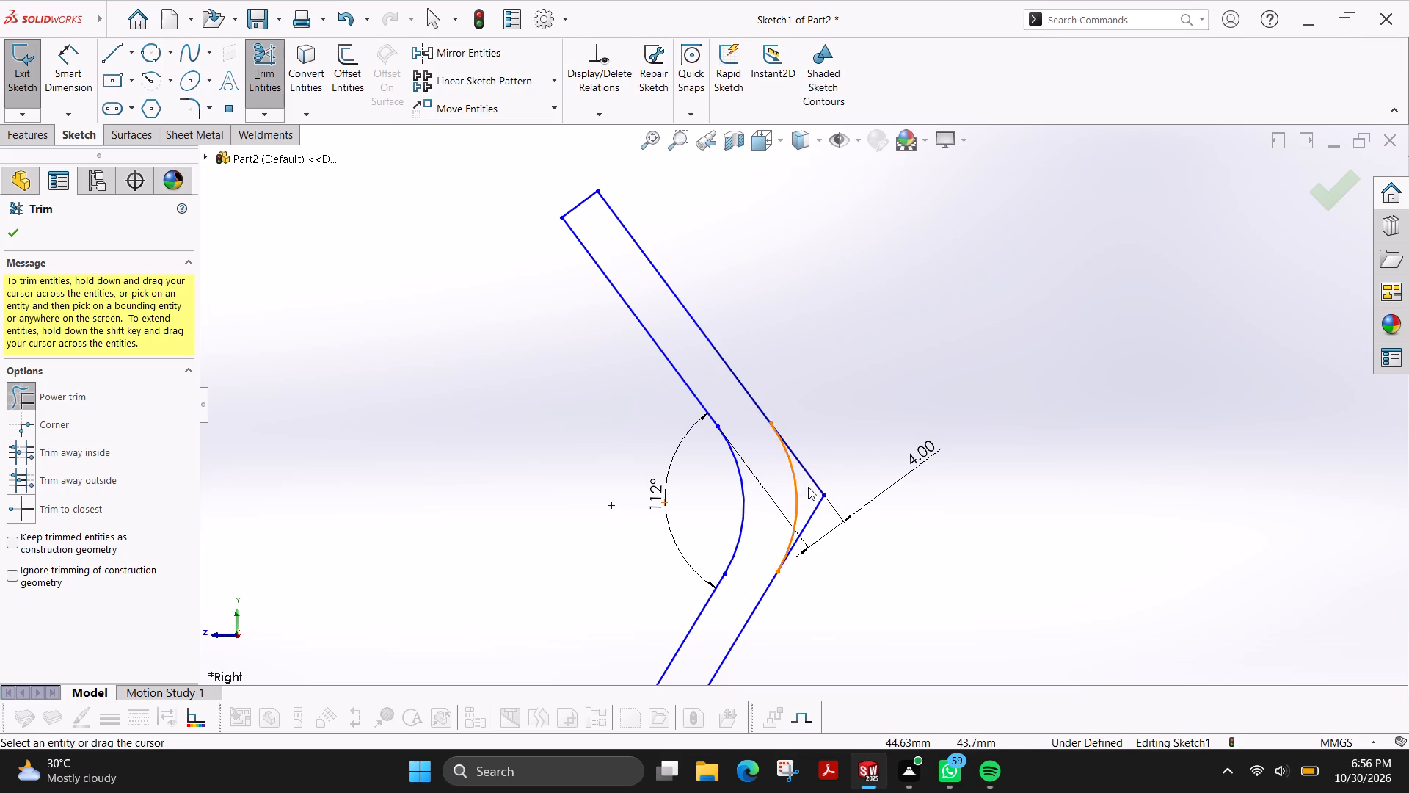
drag(809, 457, 818, 540)
scroll(833, 366, up, 2)
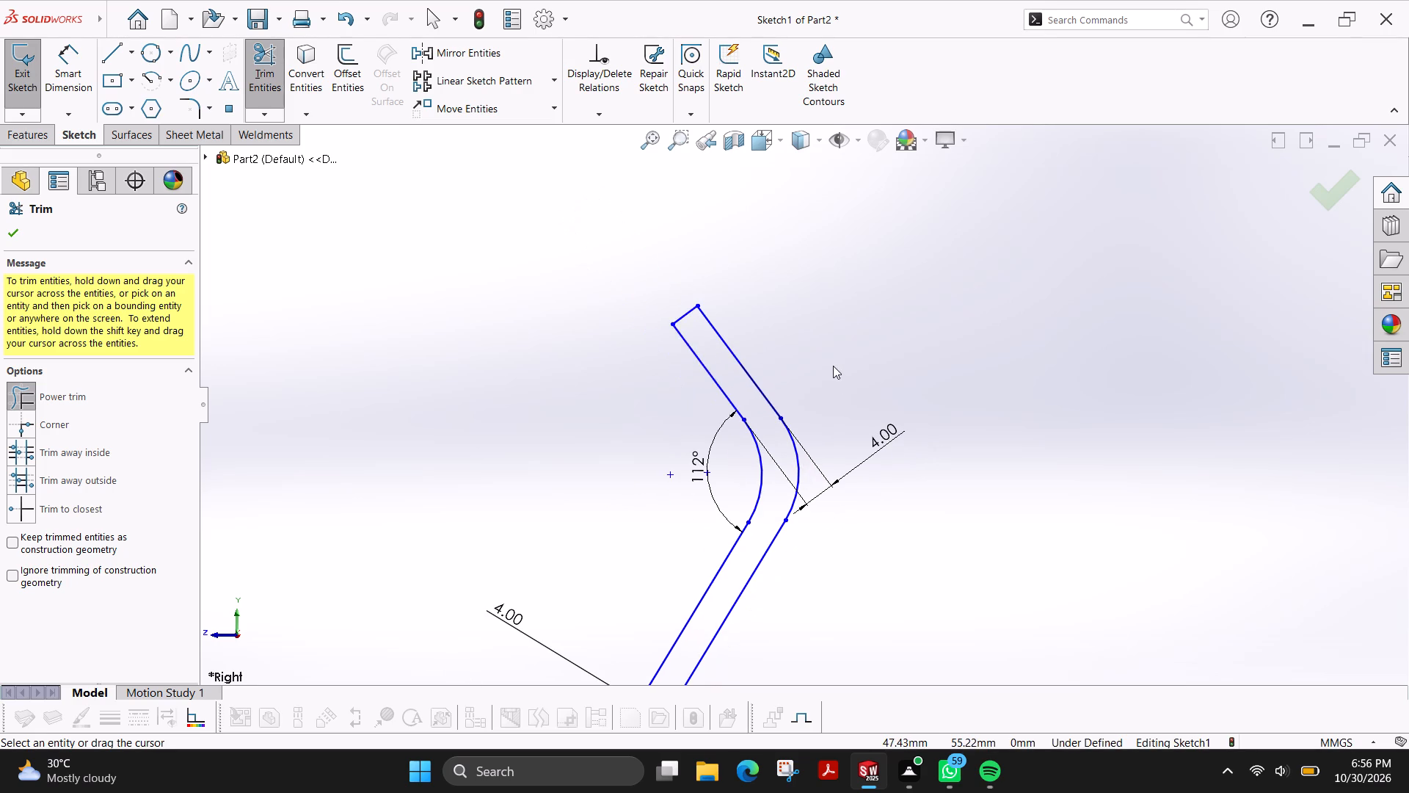
click(14, 236)
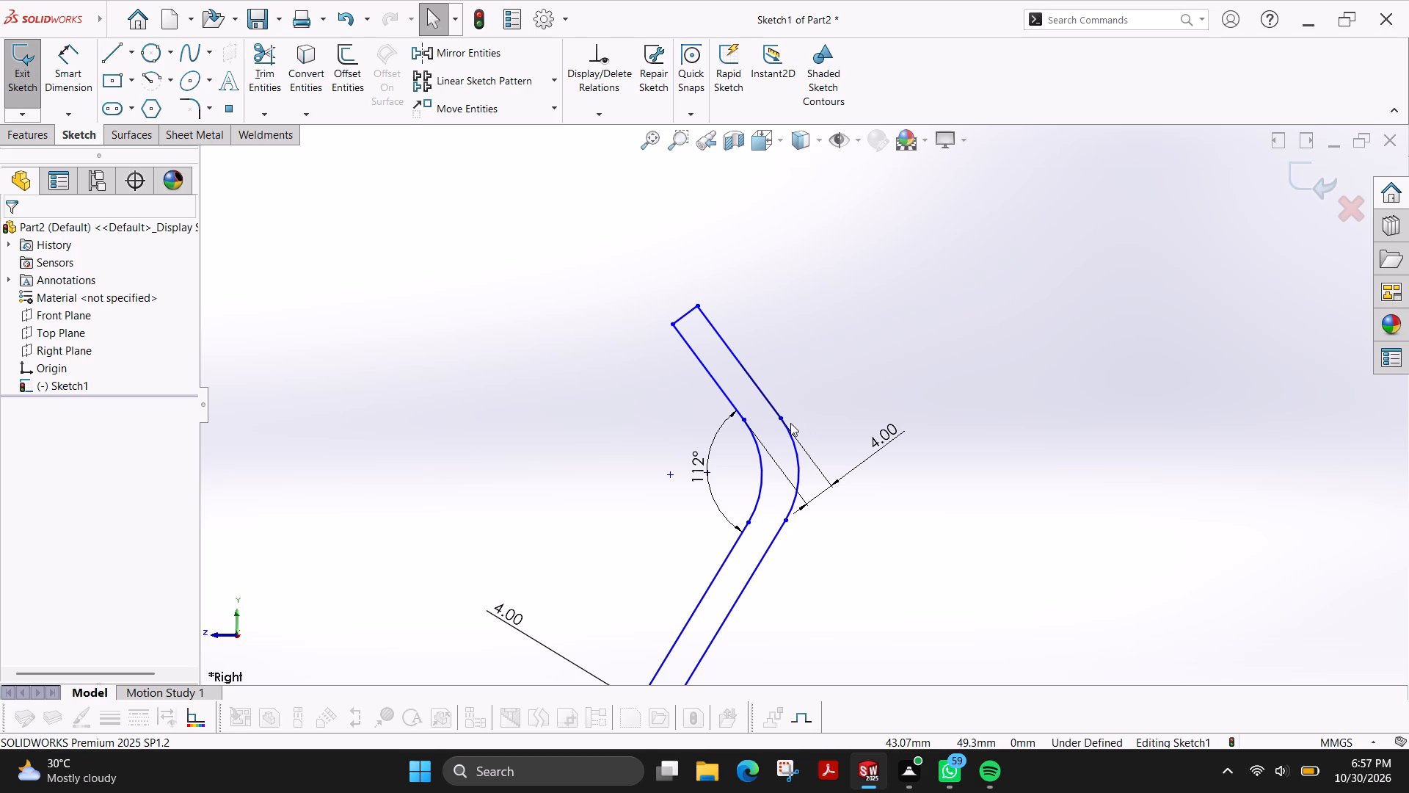
Dimension the straight outer edge of the short leg, from the arc to the leg's end, as 14 mm.
click(71, 62)
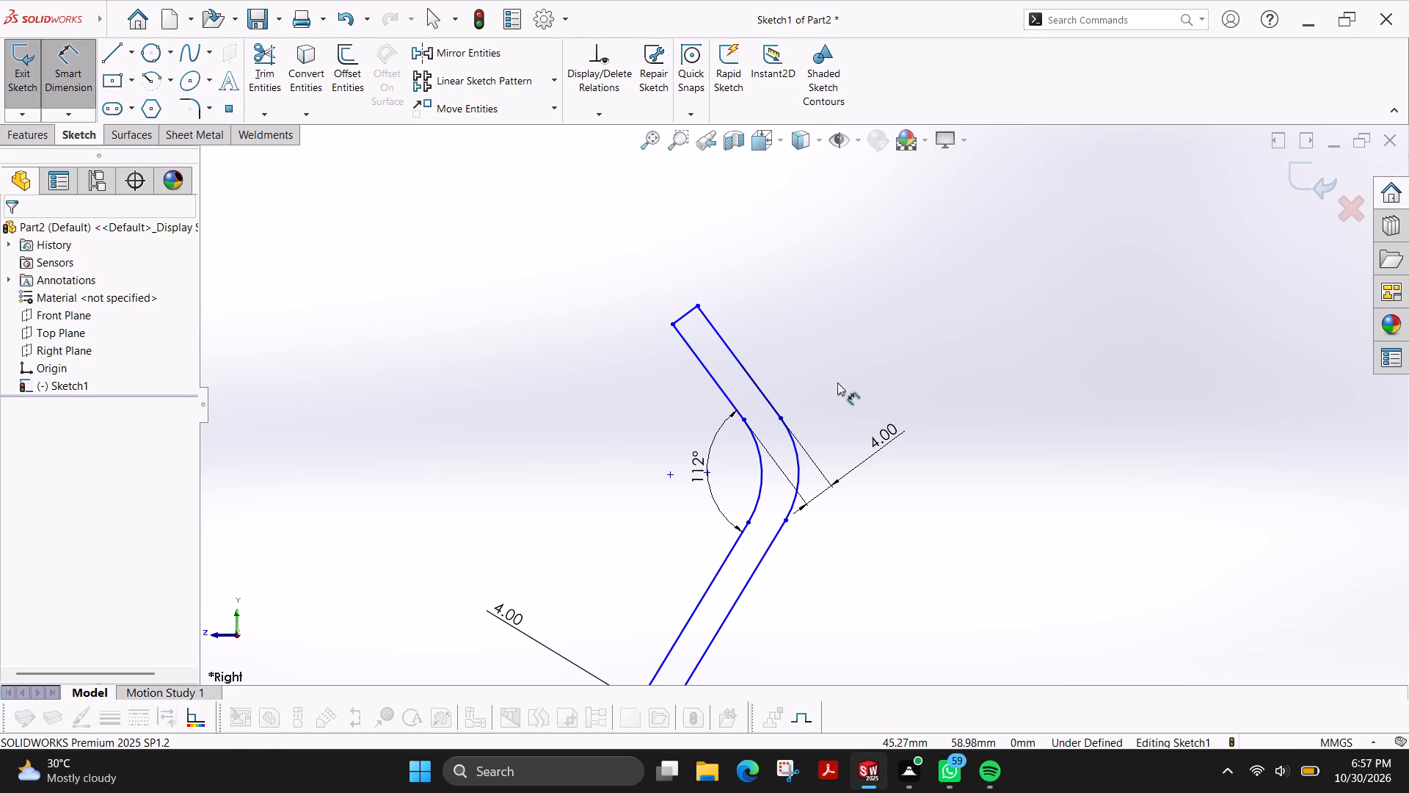
click(782, 419)
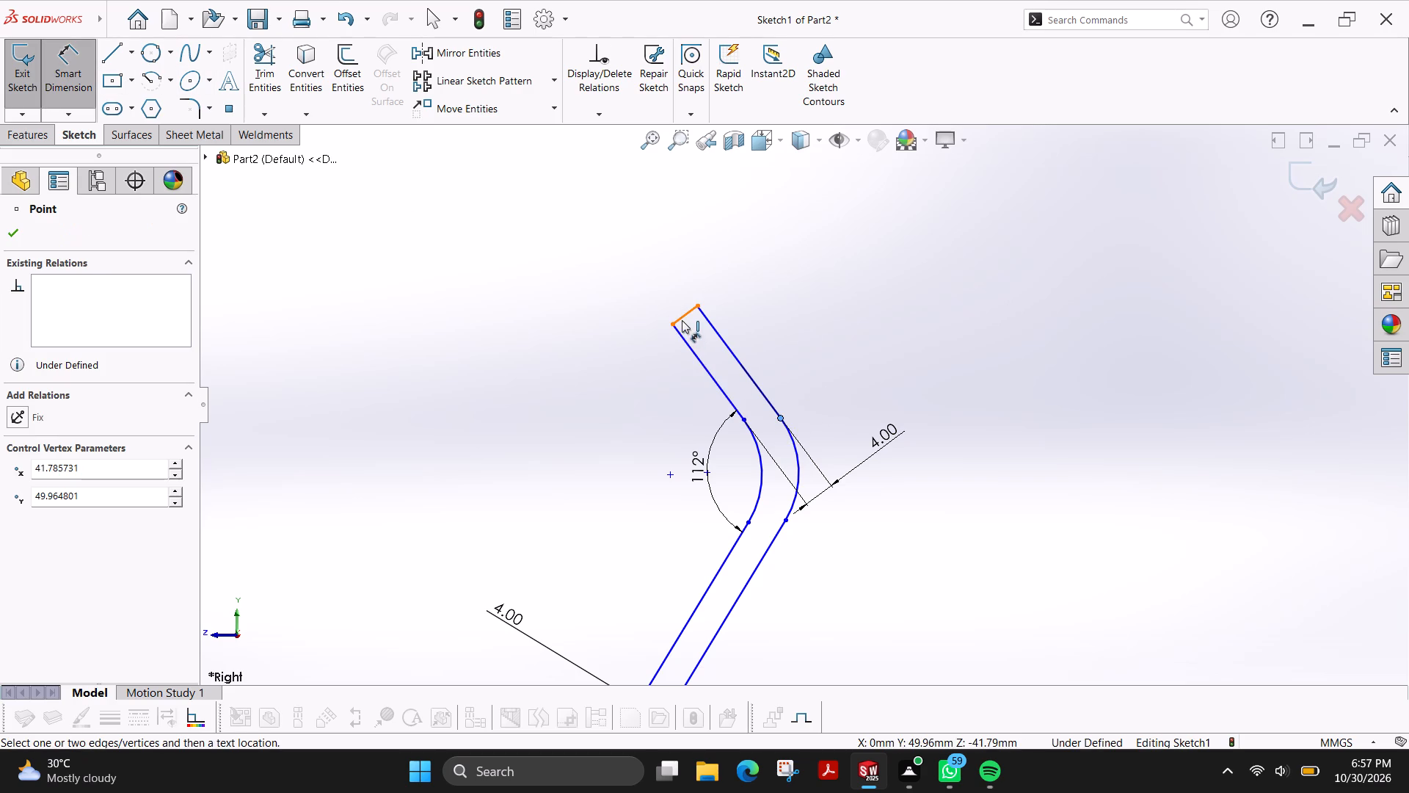
click(682, 319)
click(808, 291)
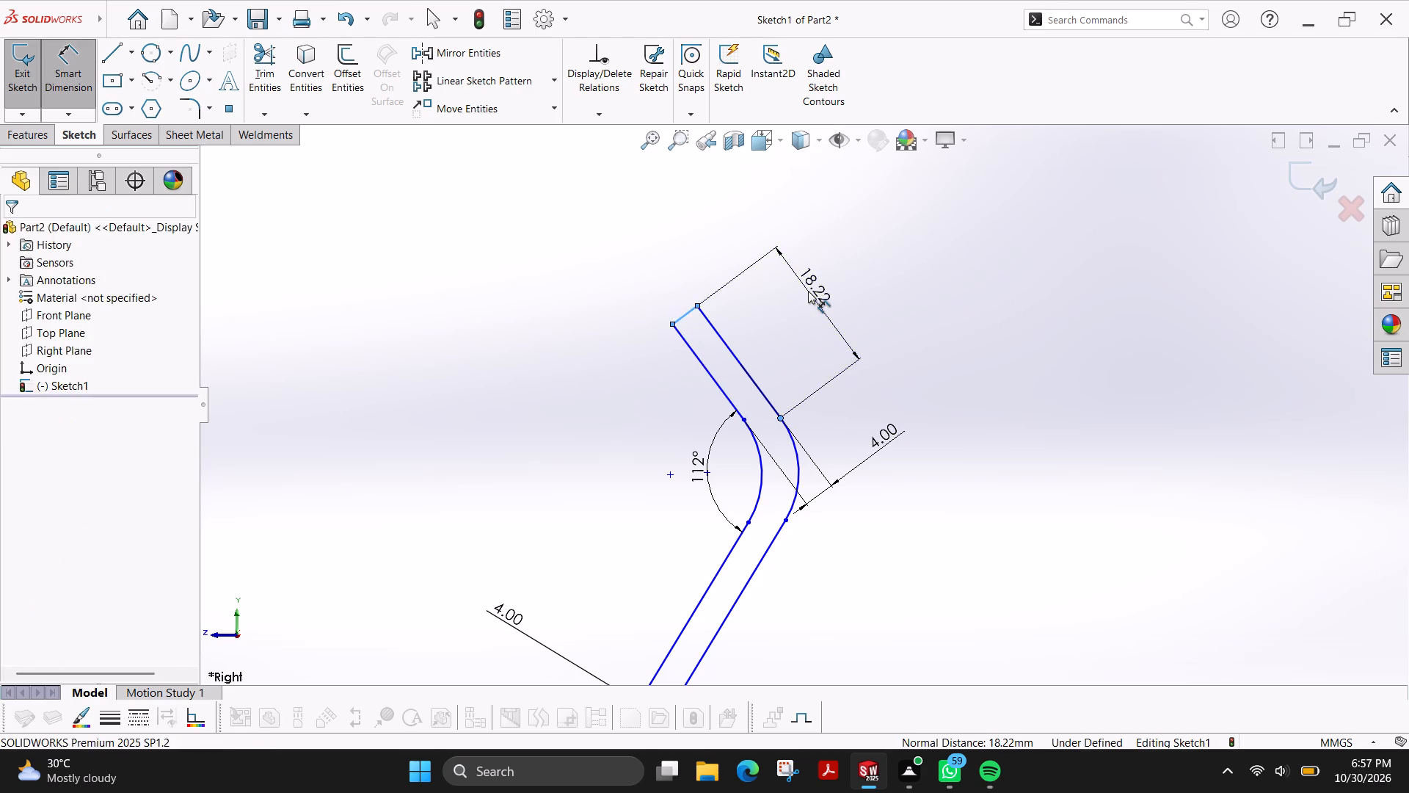
text(14)
key(Return)
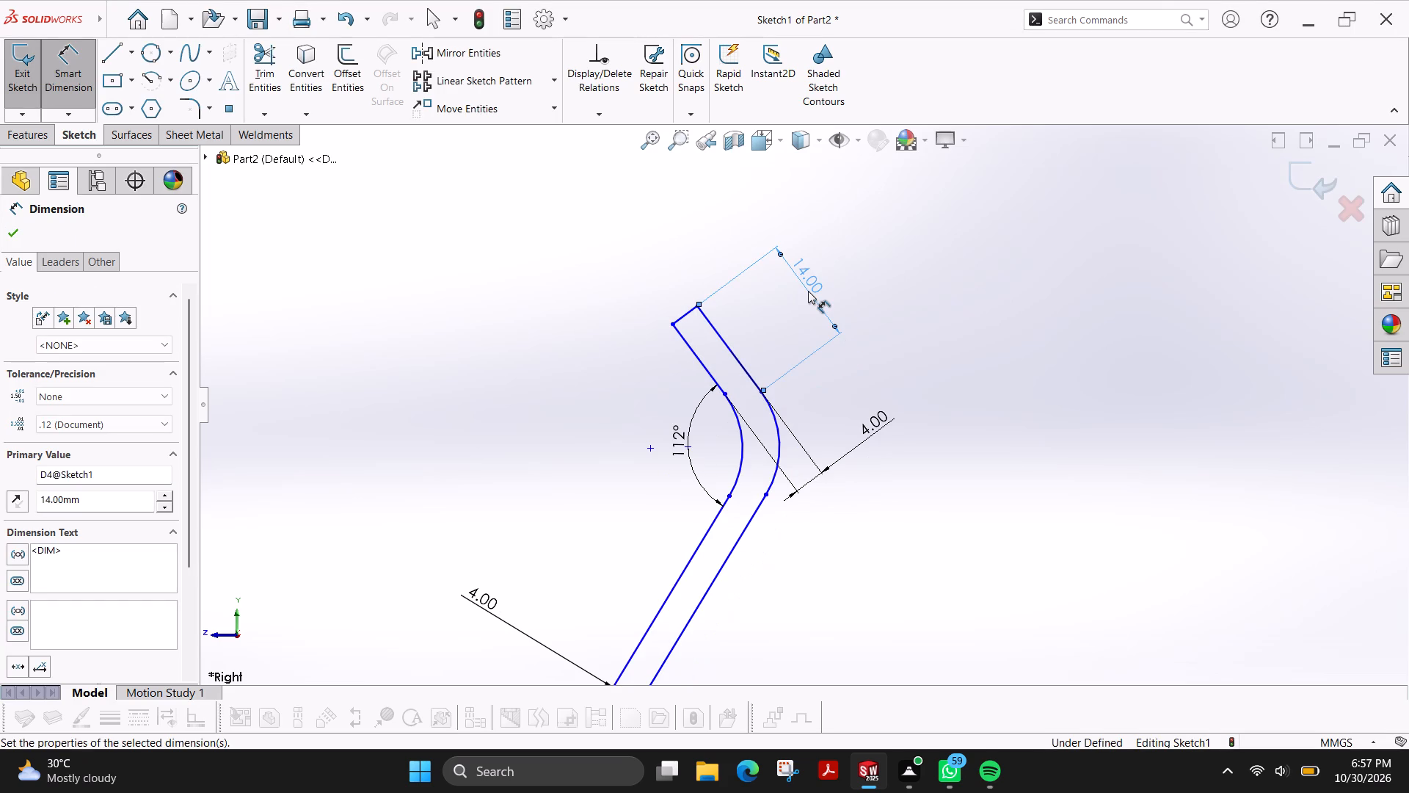
scroll(818, 440, up, 4)
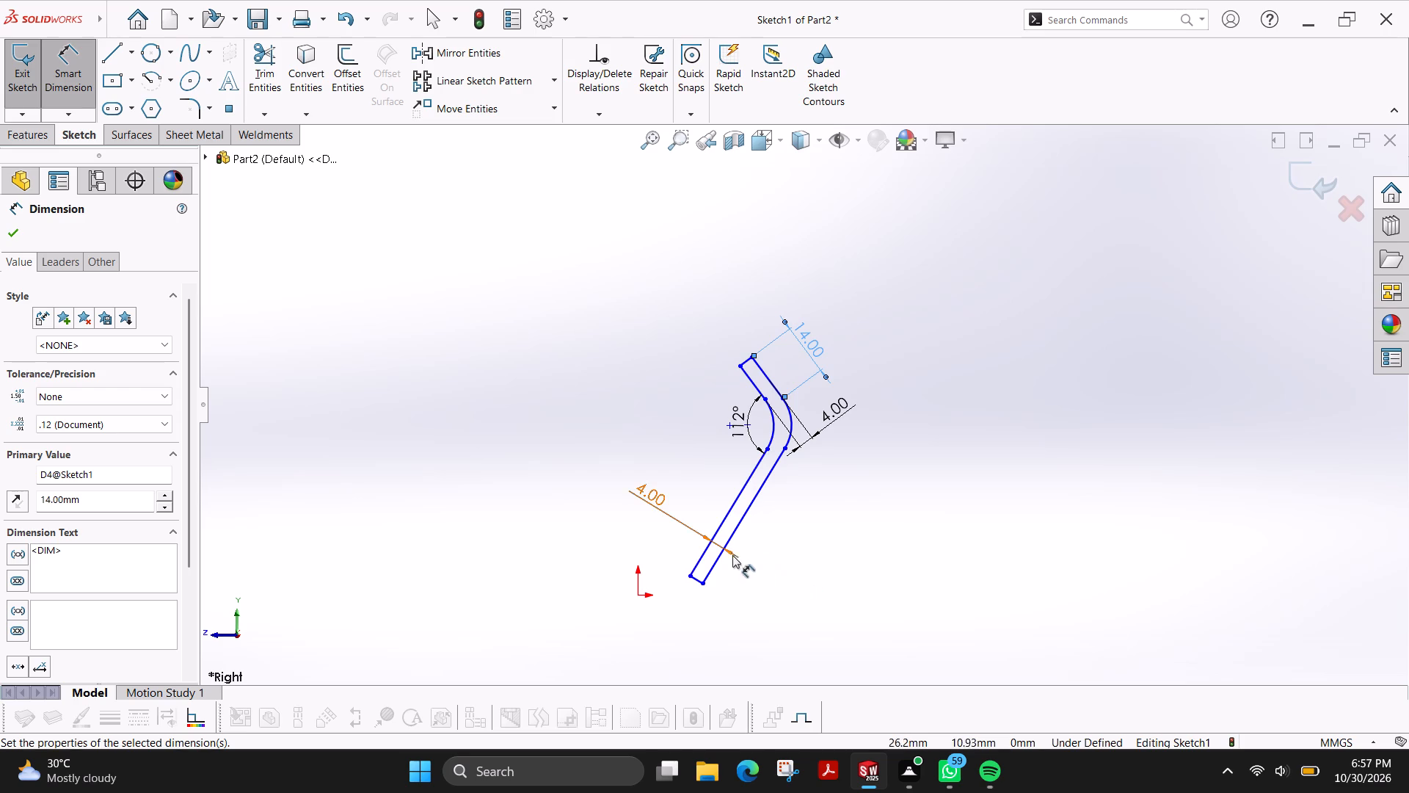
click(21, 237)
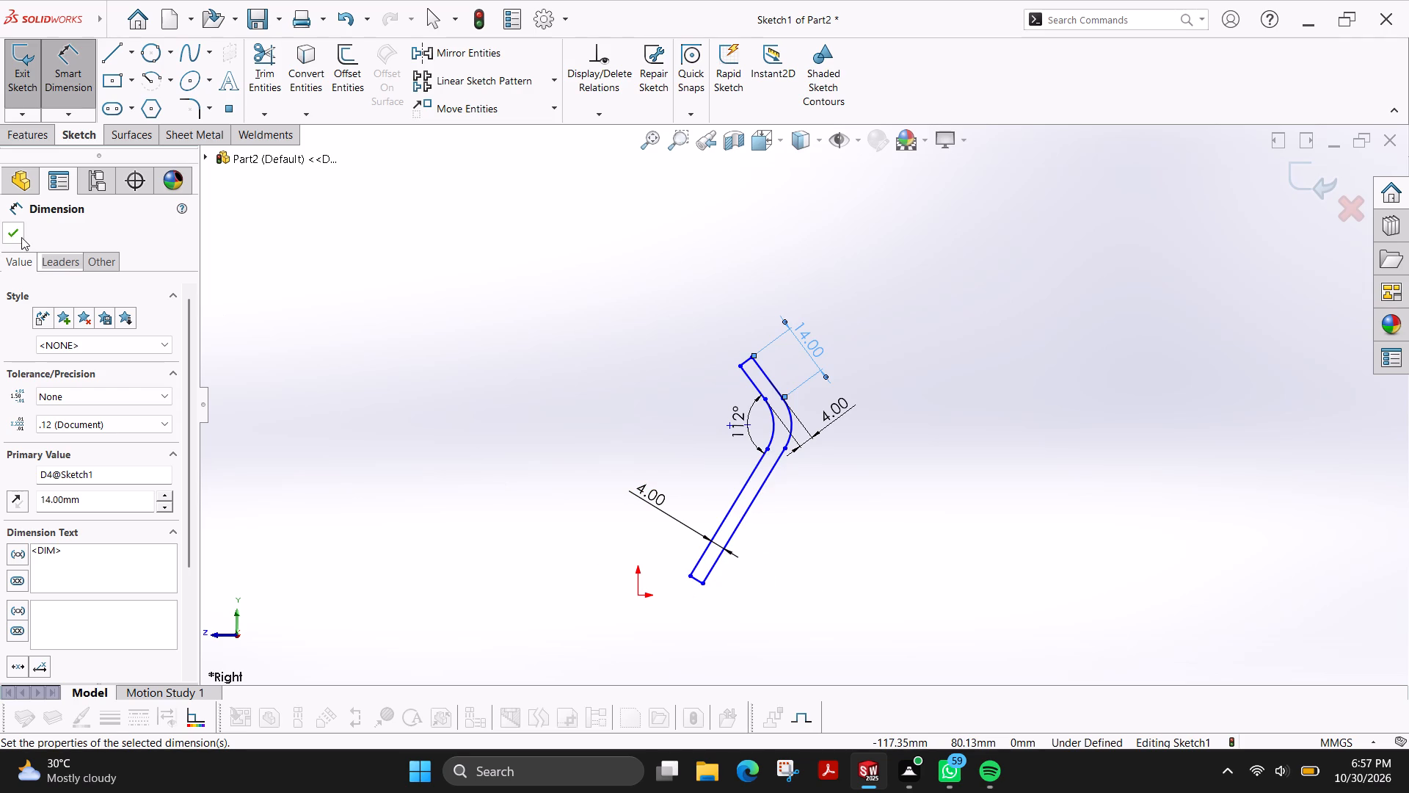
Lengthen the long leg by moving its lower end line outward to below the origin.
click(695, 581)
key(Escape)
key(Escape)
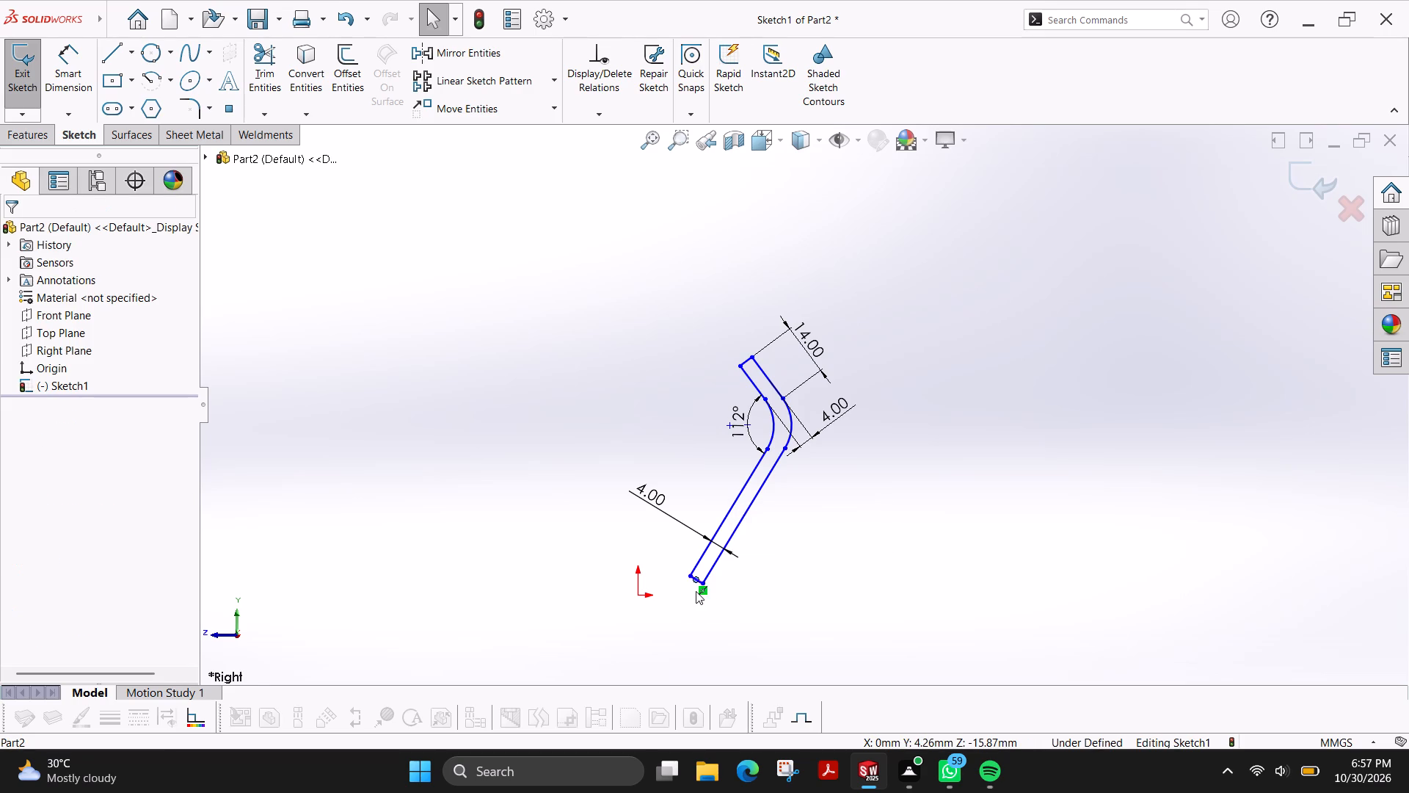
scroll(705, 583, down, 2)
drag(706, 562, 603, 684)
scroll(666, 554, up, 4)
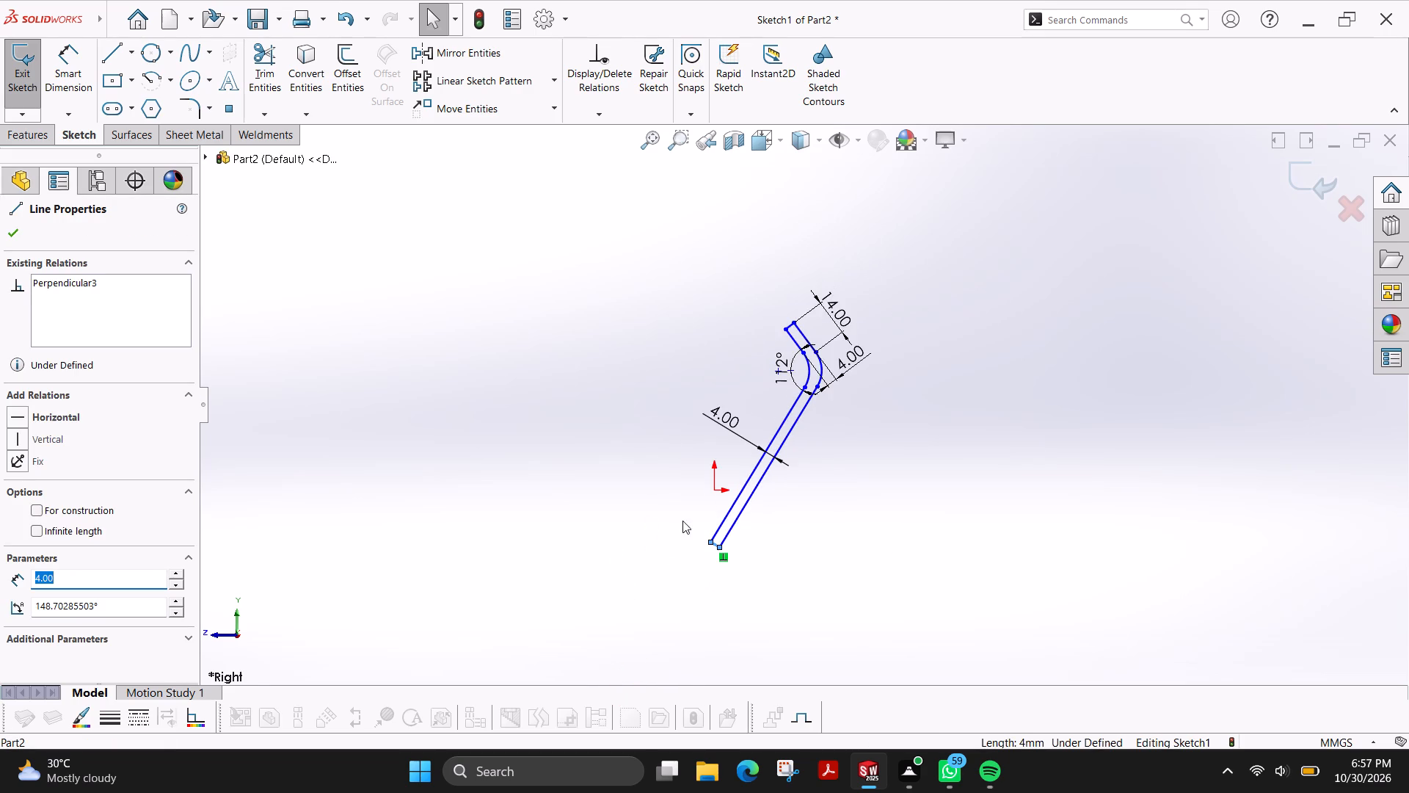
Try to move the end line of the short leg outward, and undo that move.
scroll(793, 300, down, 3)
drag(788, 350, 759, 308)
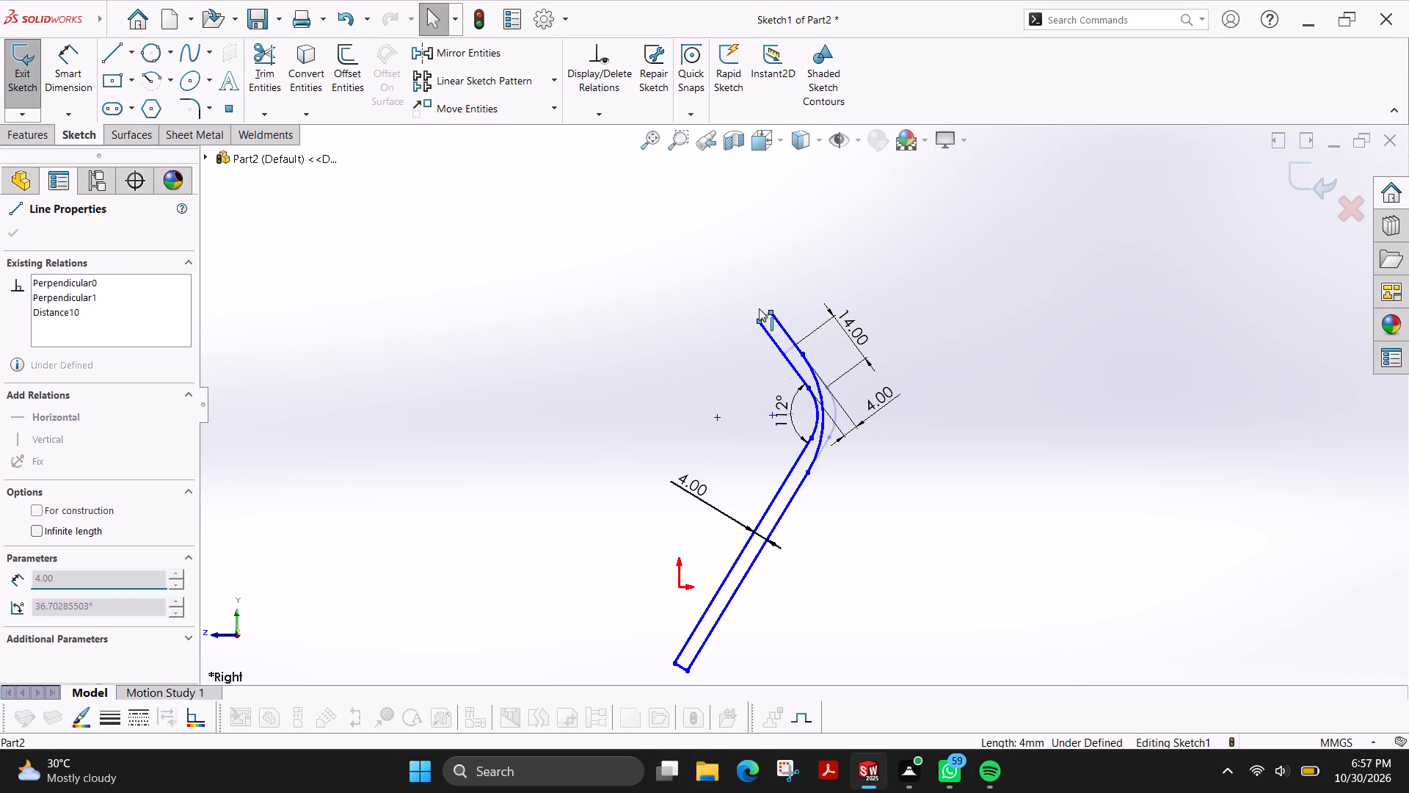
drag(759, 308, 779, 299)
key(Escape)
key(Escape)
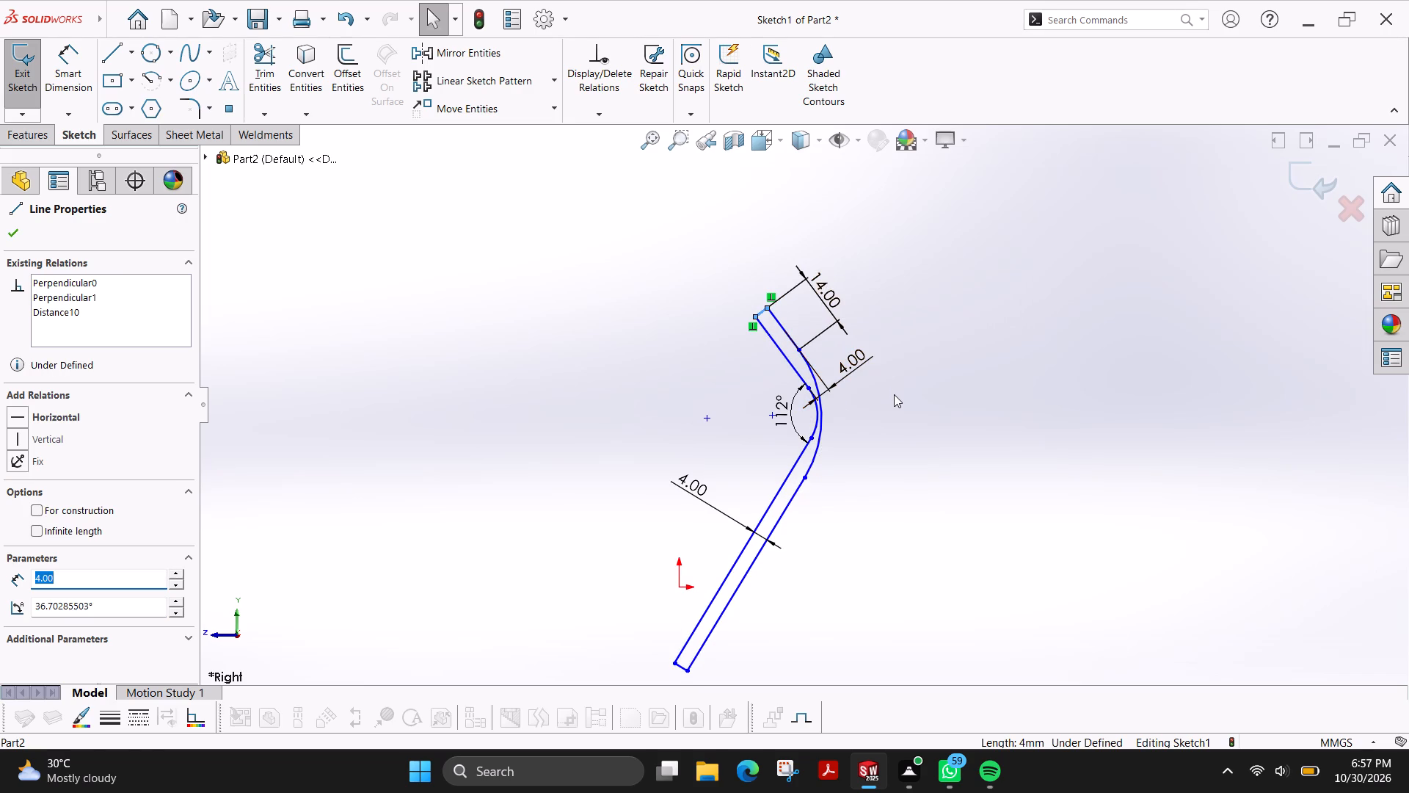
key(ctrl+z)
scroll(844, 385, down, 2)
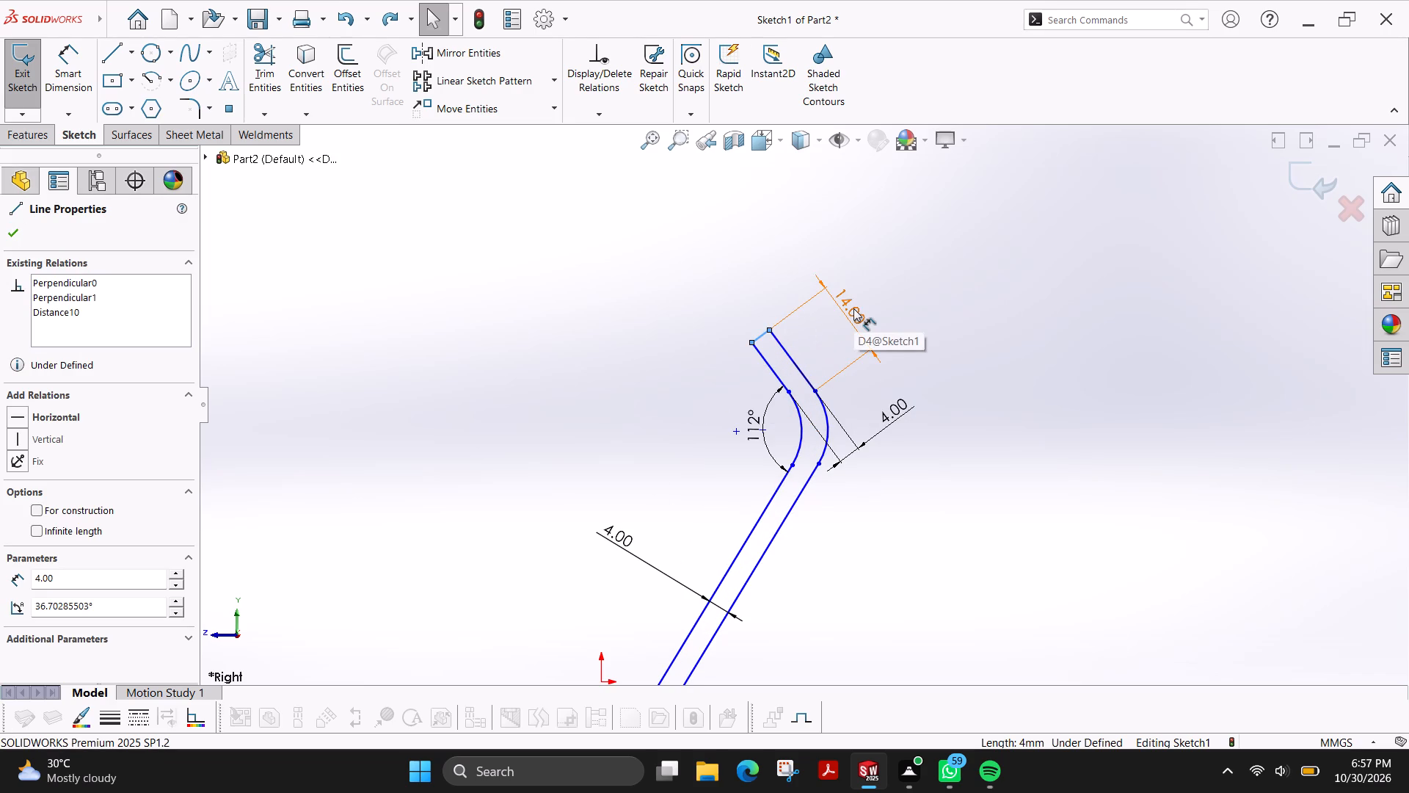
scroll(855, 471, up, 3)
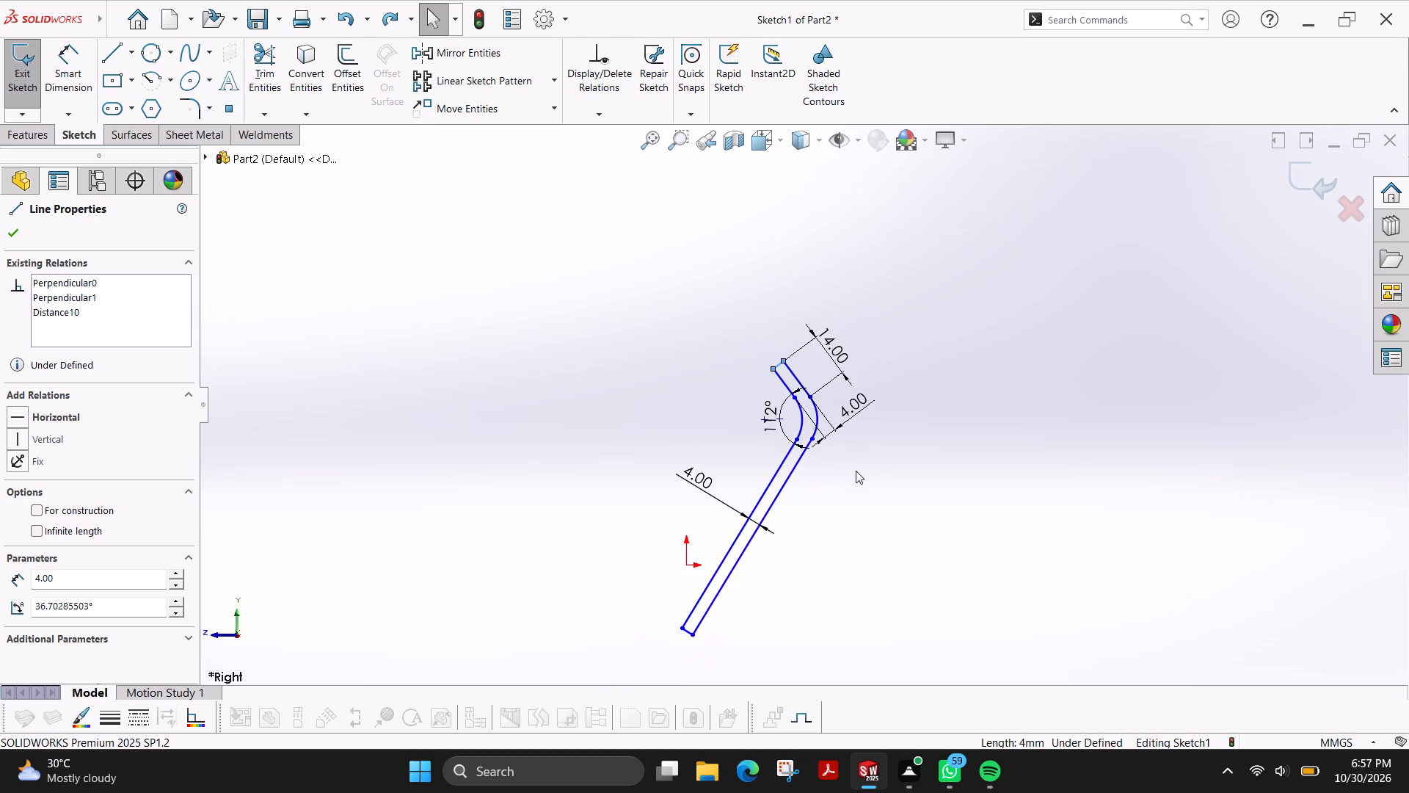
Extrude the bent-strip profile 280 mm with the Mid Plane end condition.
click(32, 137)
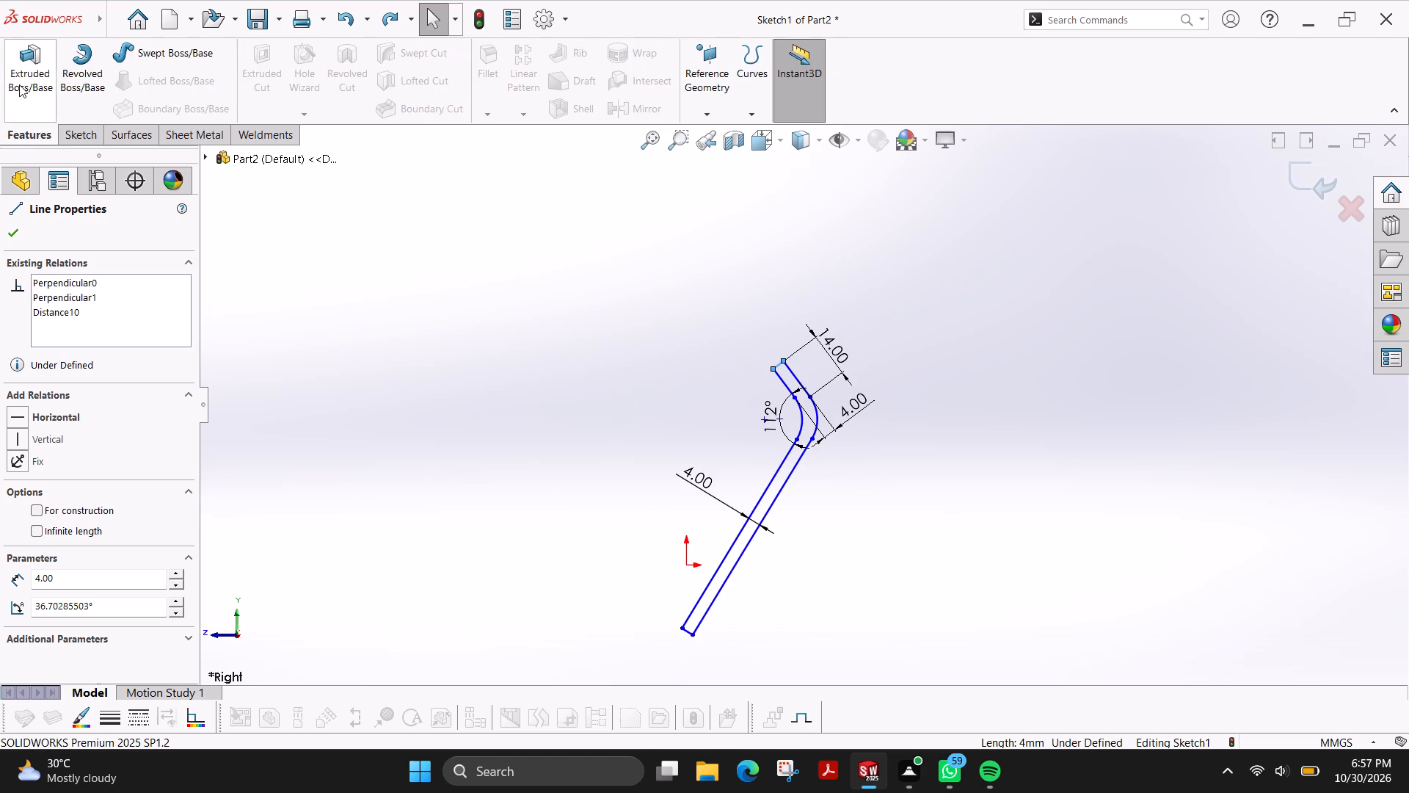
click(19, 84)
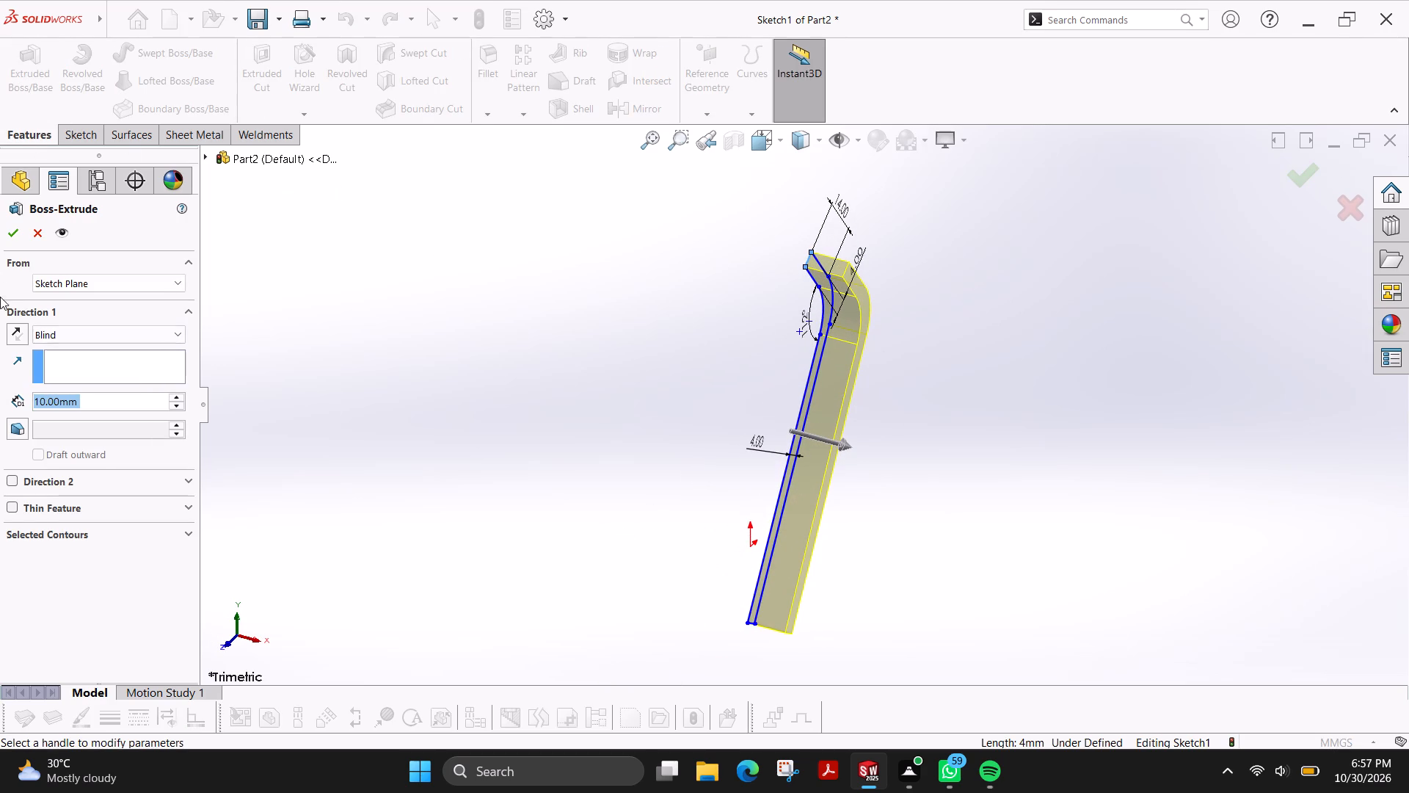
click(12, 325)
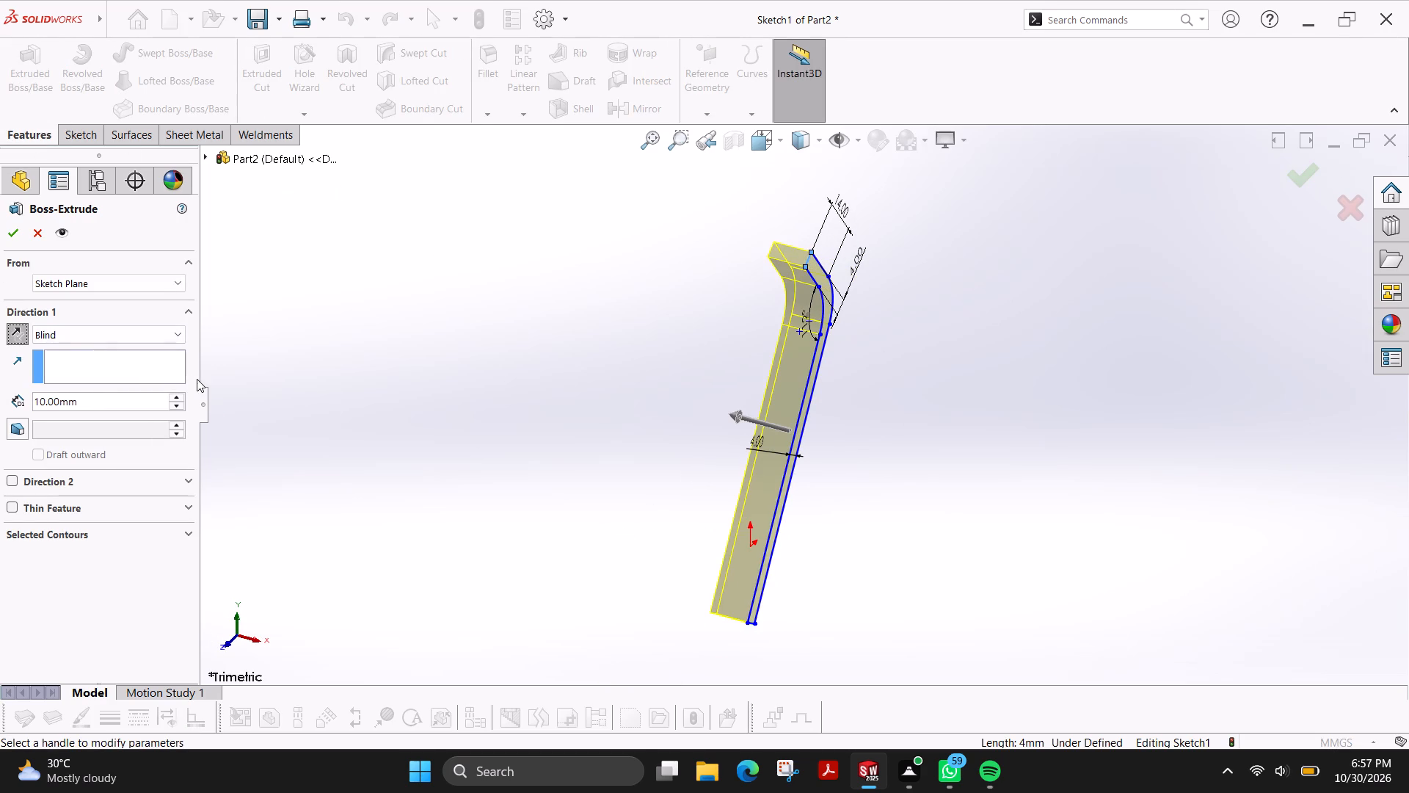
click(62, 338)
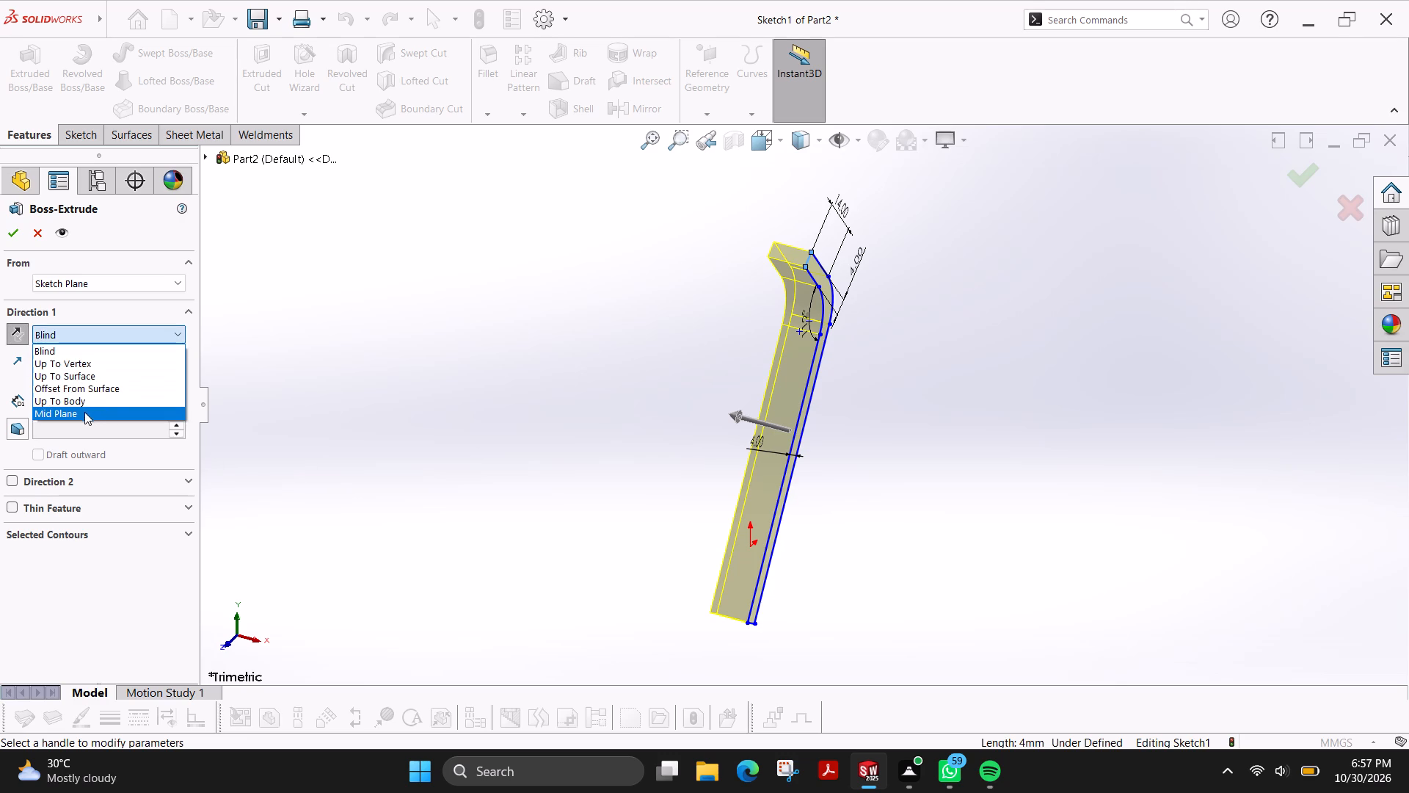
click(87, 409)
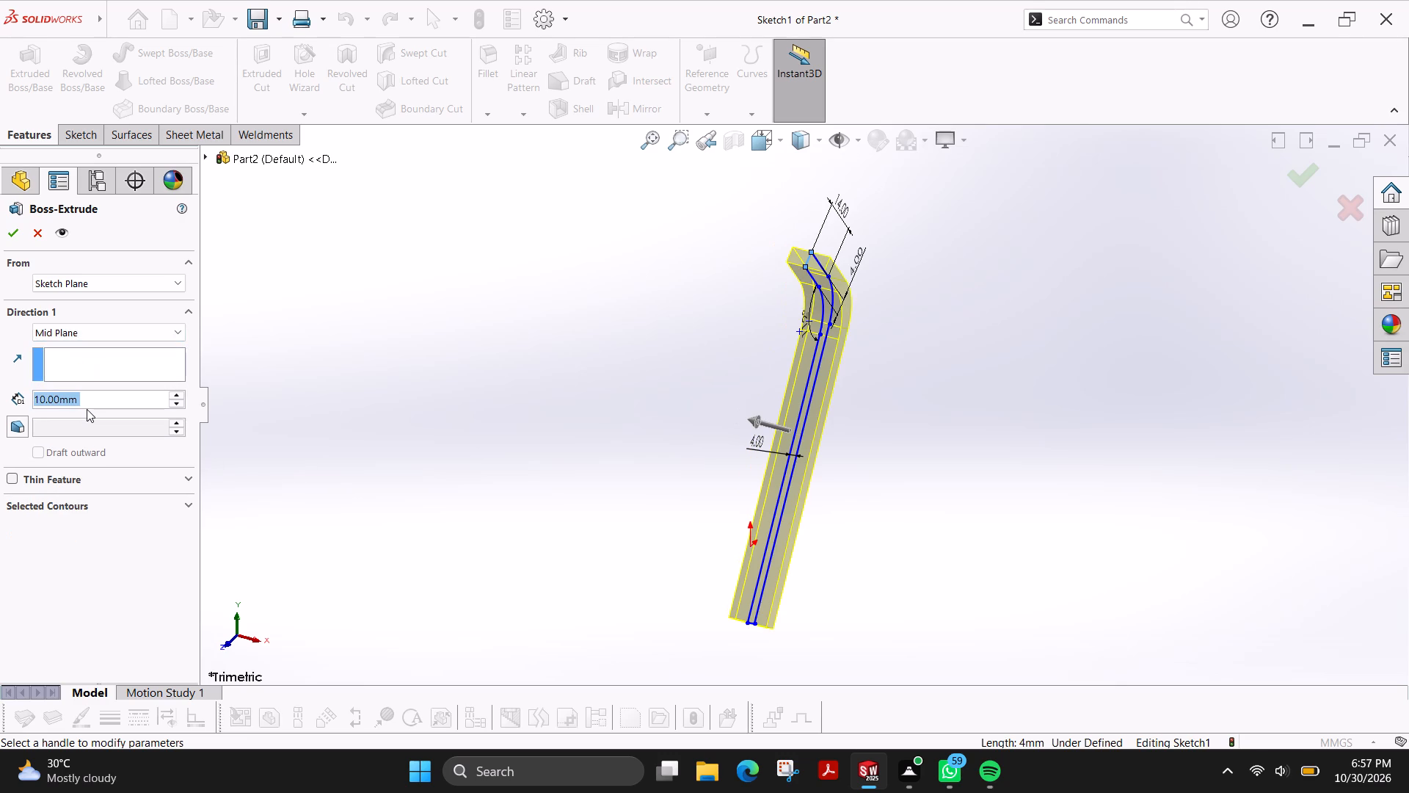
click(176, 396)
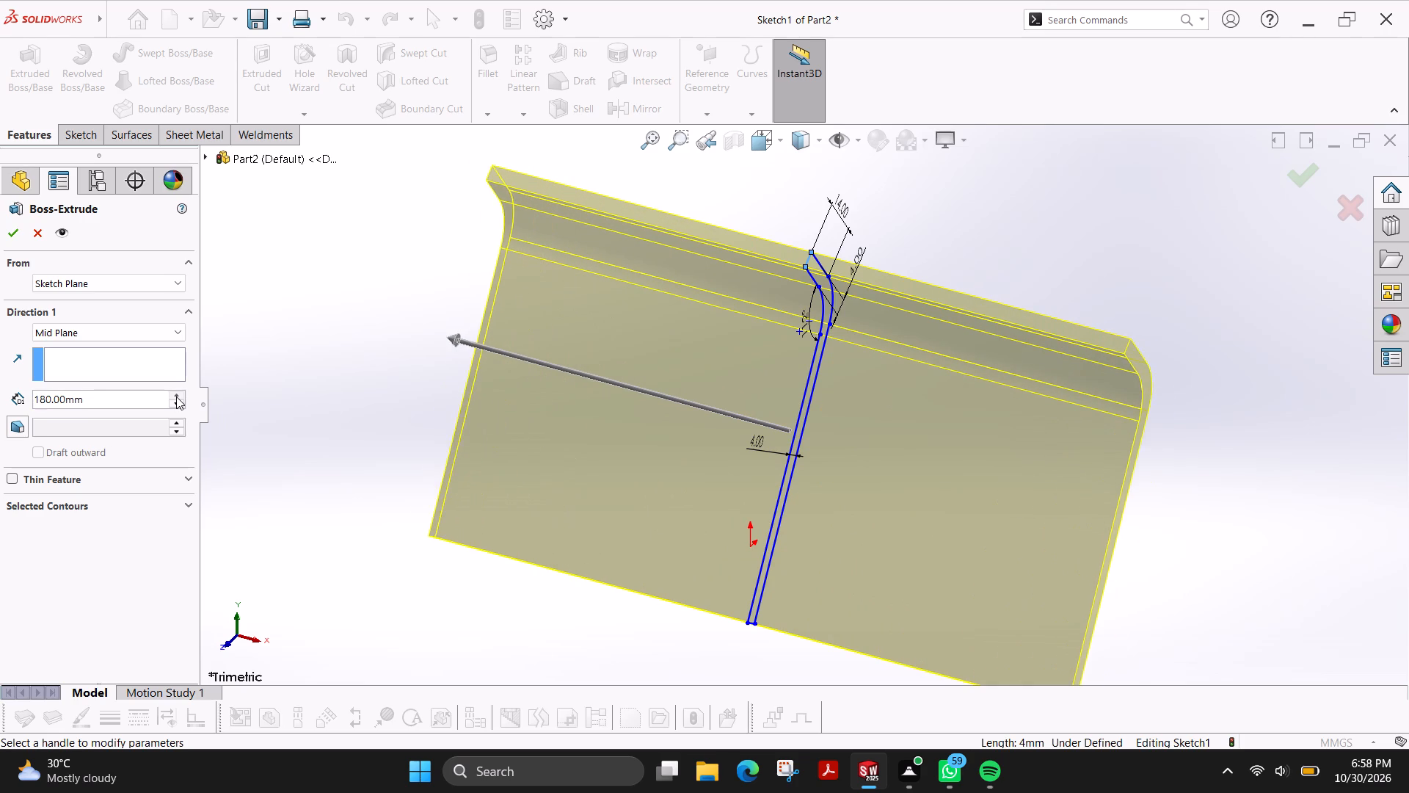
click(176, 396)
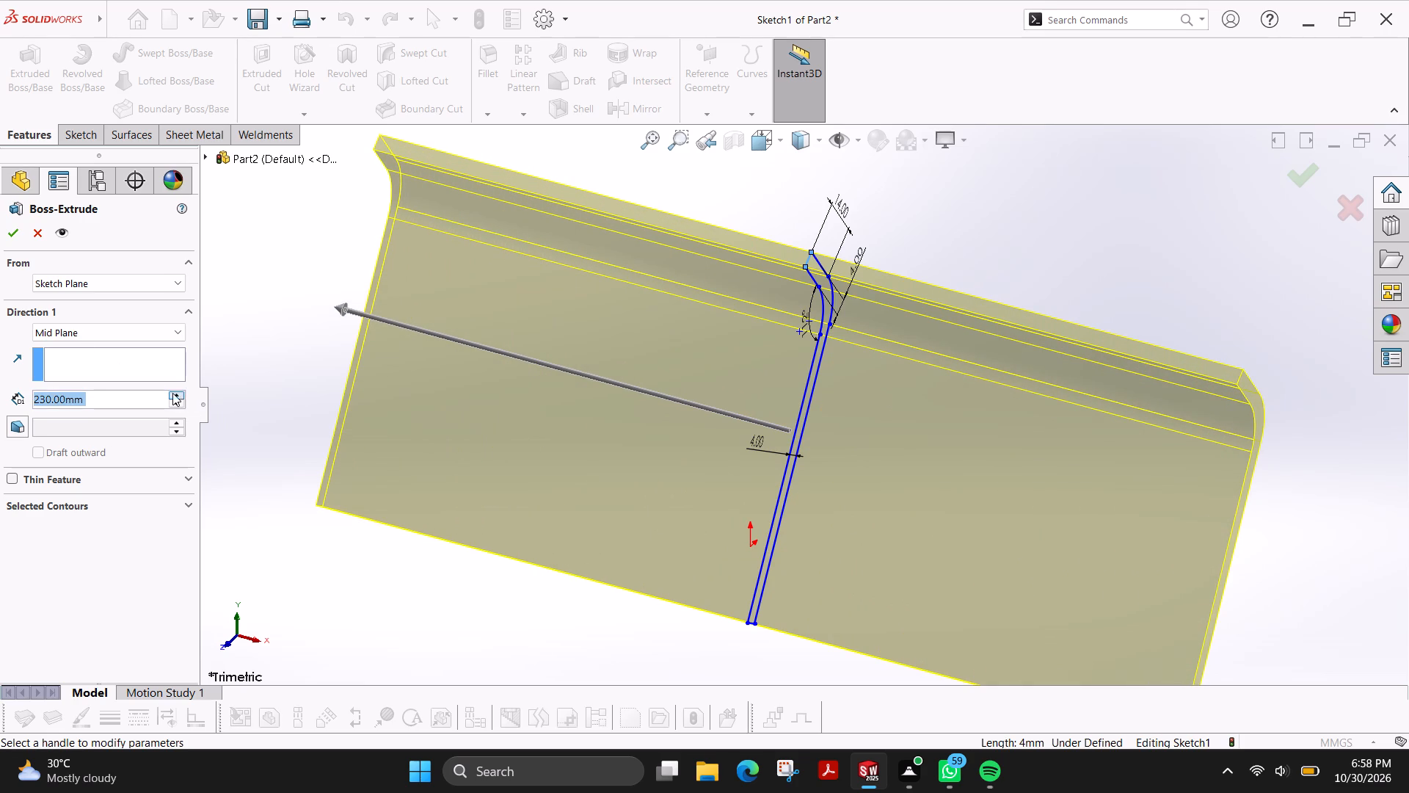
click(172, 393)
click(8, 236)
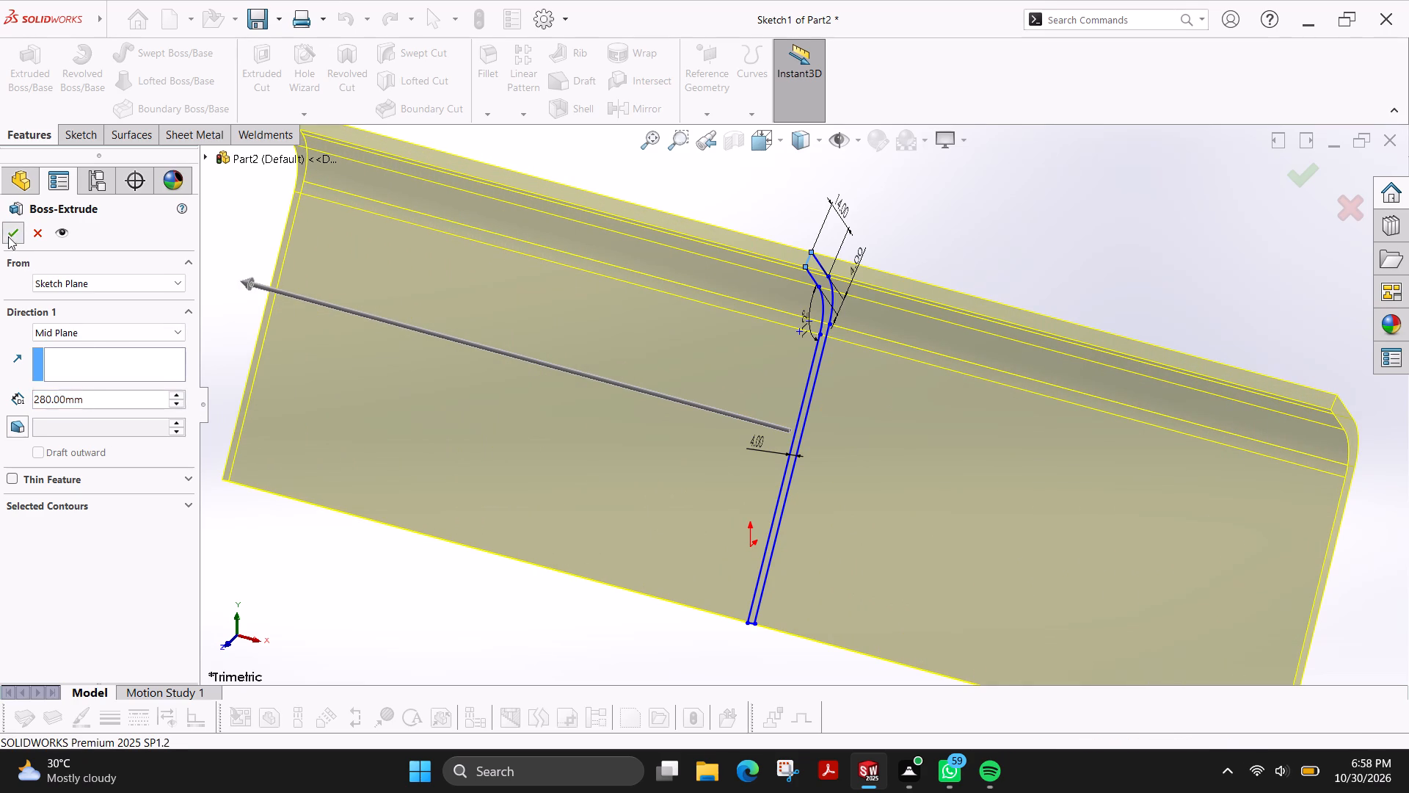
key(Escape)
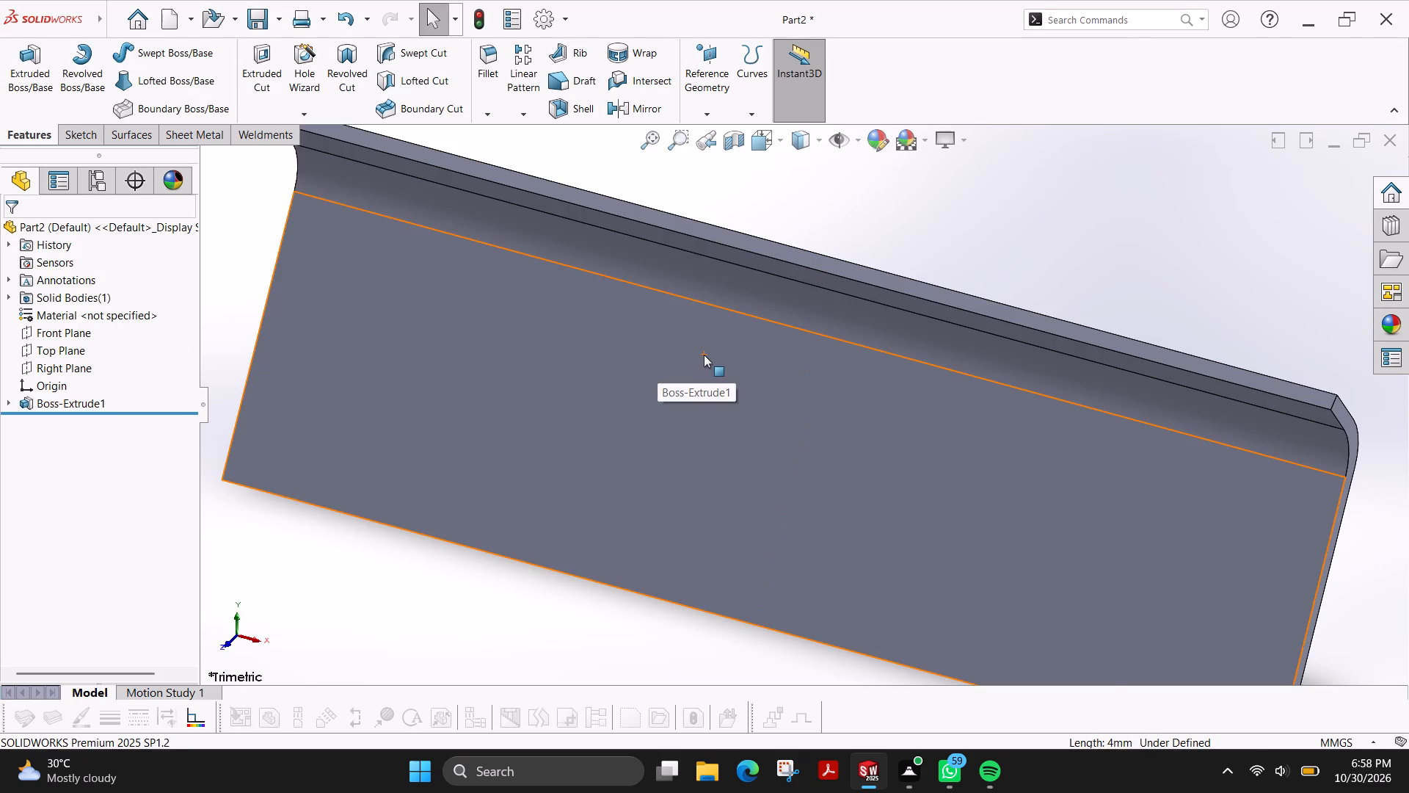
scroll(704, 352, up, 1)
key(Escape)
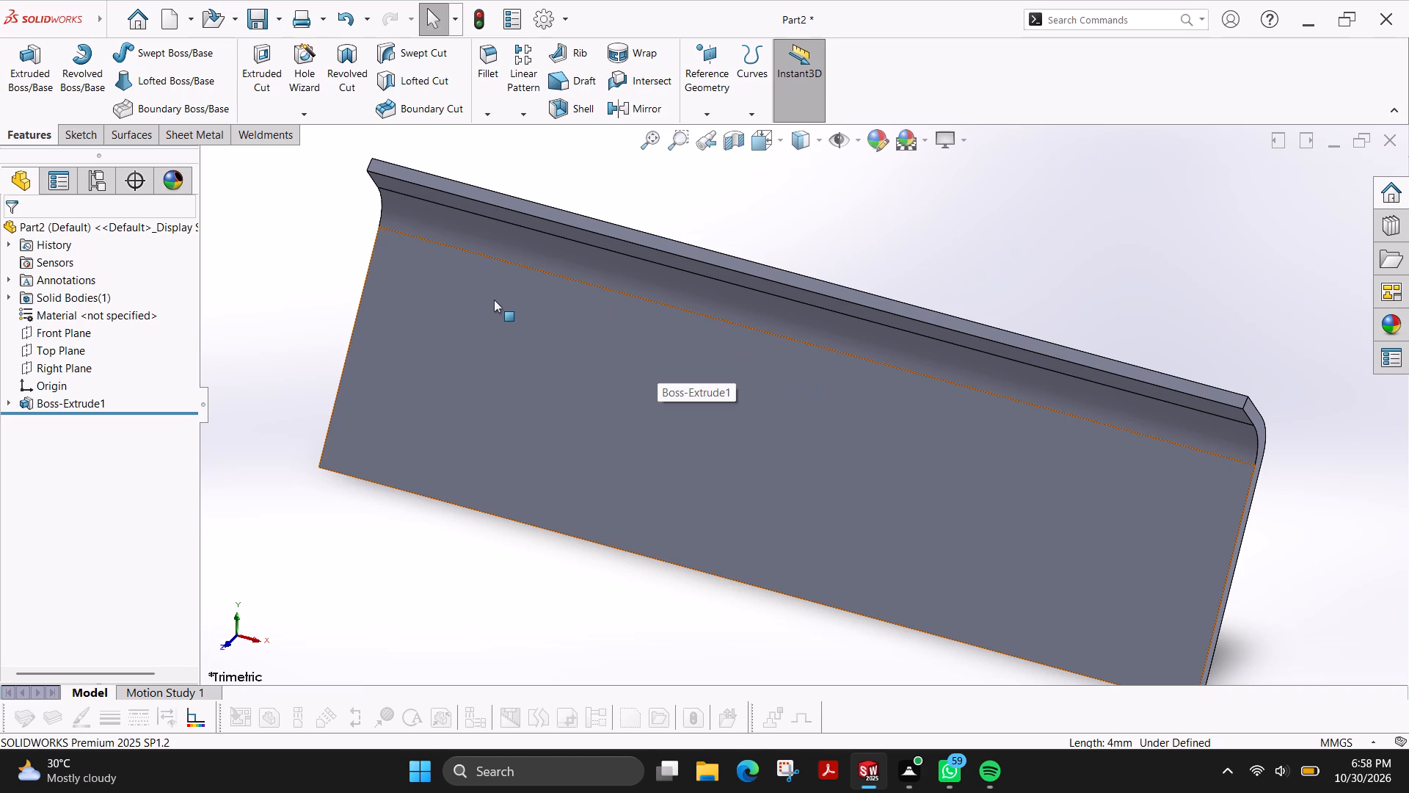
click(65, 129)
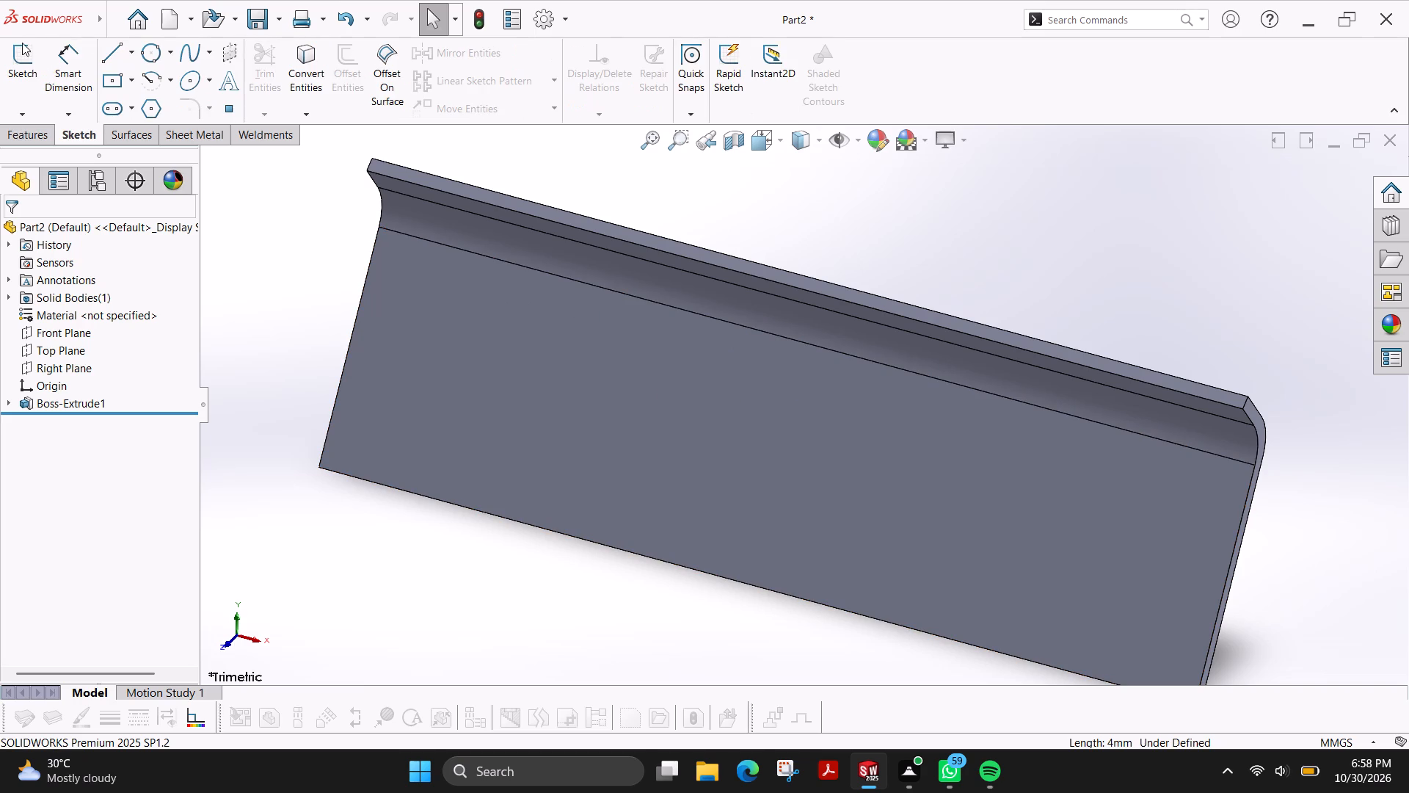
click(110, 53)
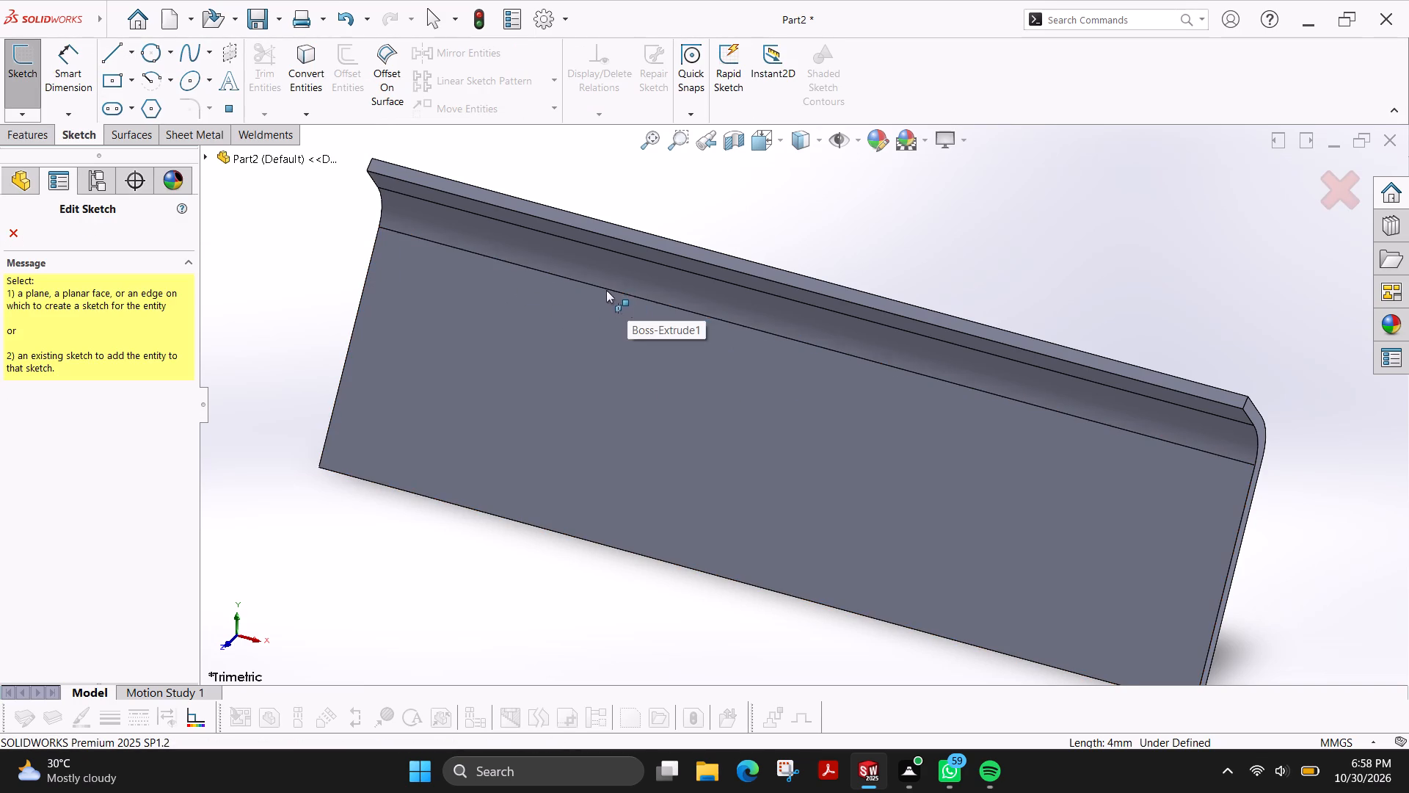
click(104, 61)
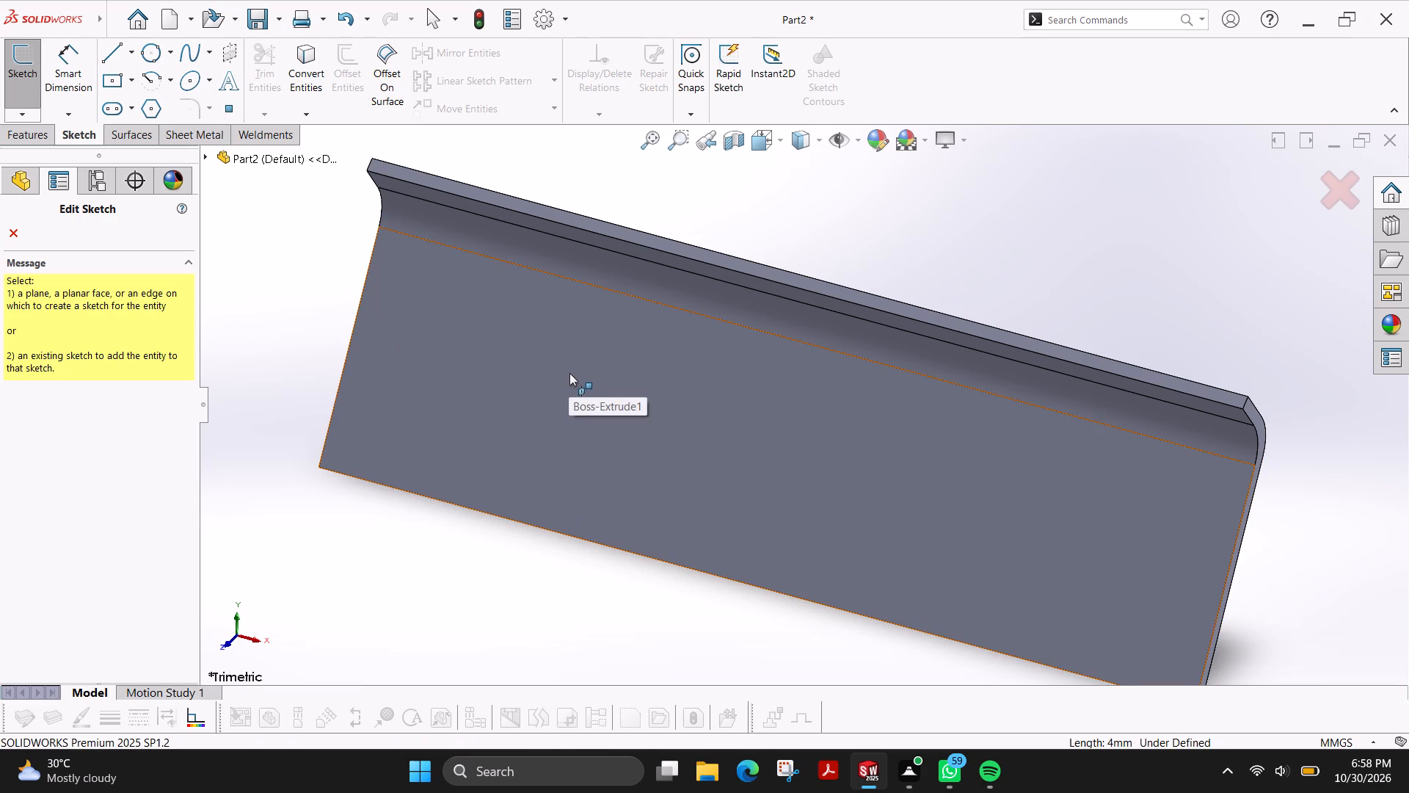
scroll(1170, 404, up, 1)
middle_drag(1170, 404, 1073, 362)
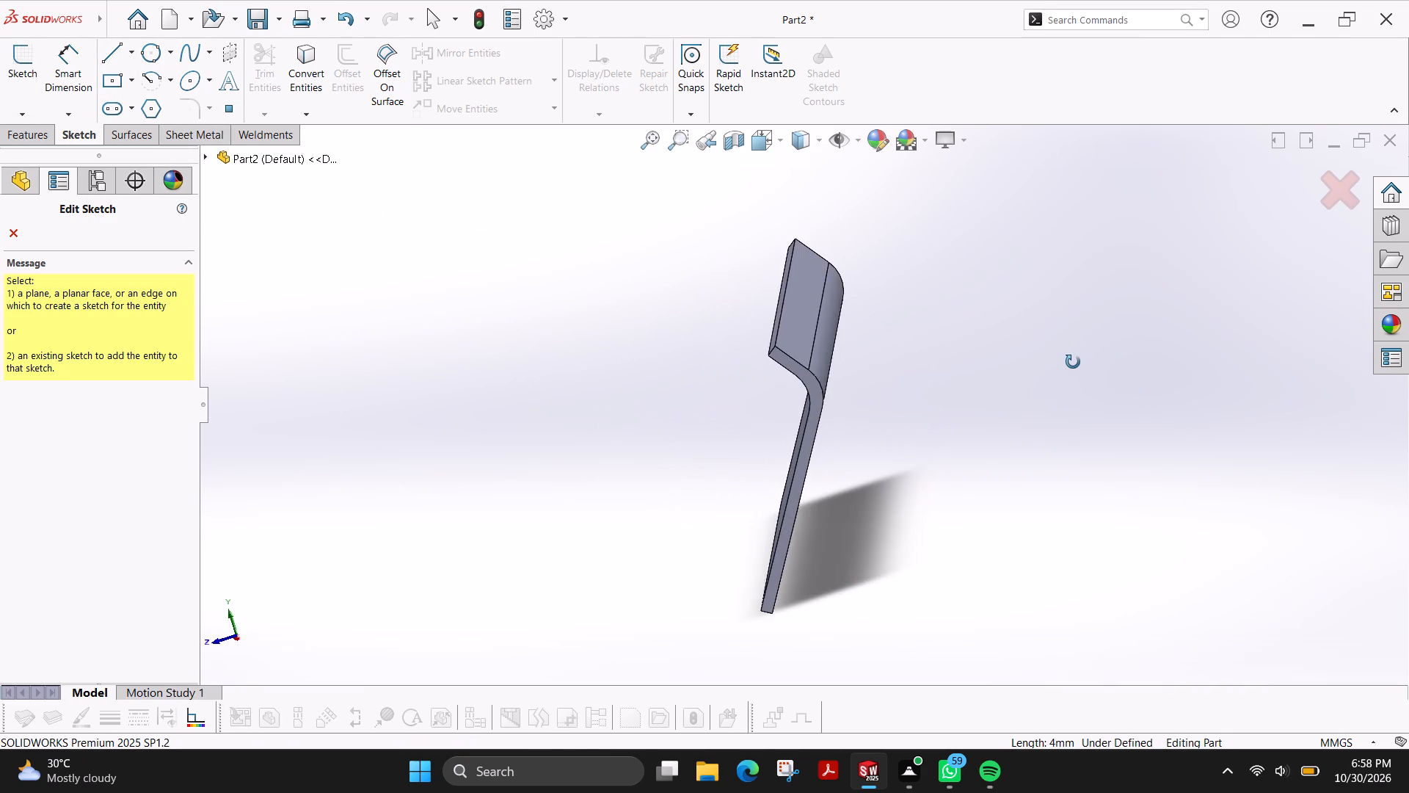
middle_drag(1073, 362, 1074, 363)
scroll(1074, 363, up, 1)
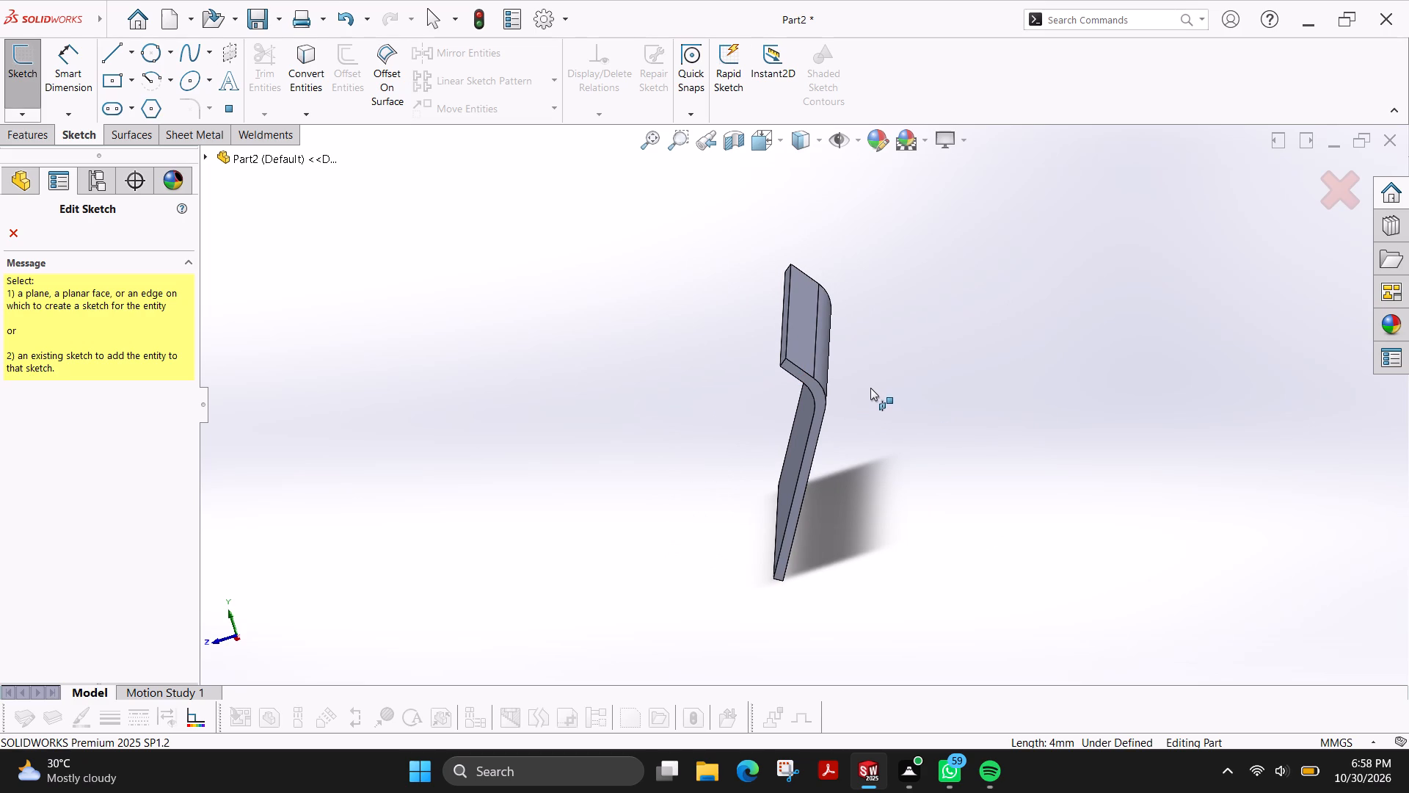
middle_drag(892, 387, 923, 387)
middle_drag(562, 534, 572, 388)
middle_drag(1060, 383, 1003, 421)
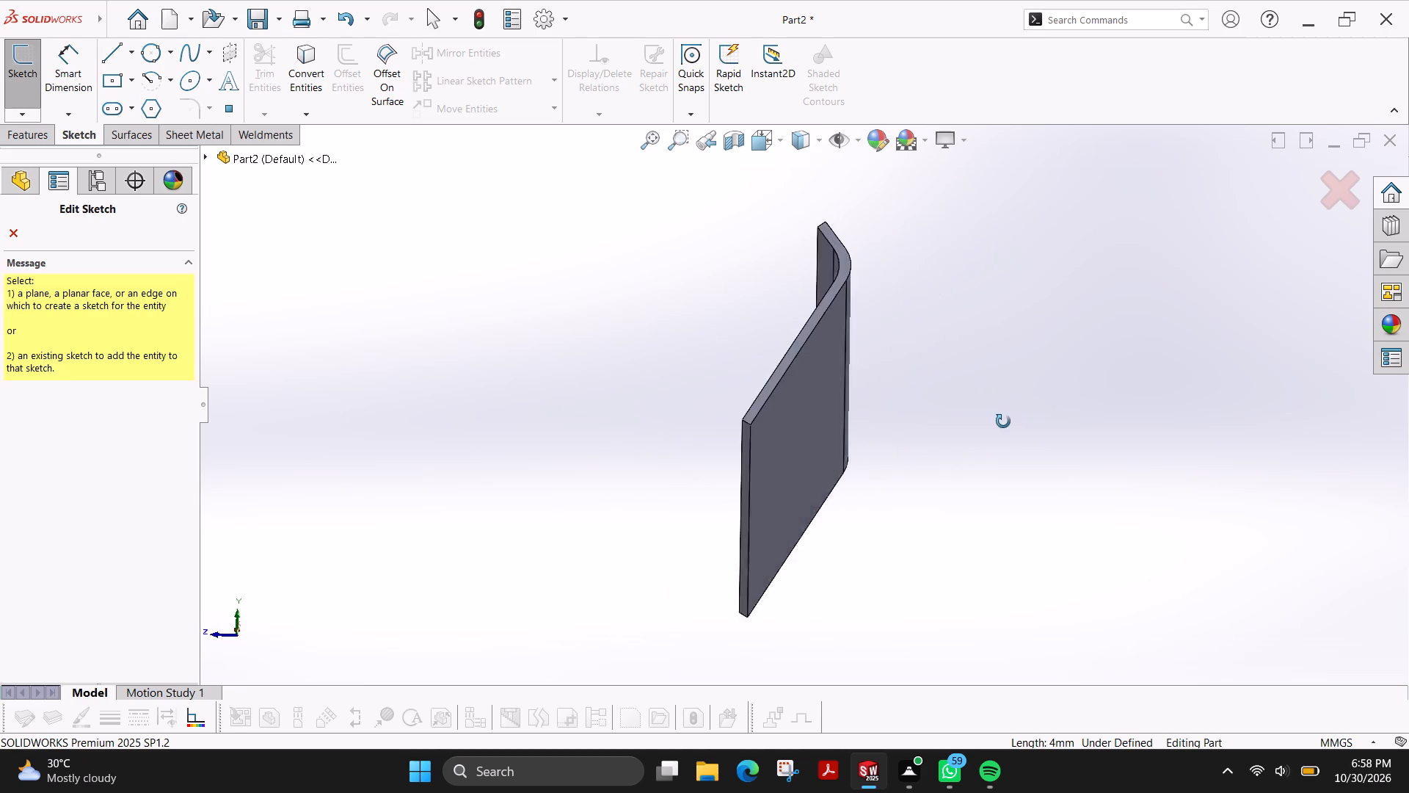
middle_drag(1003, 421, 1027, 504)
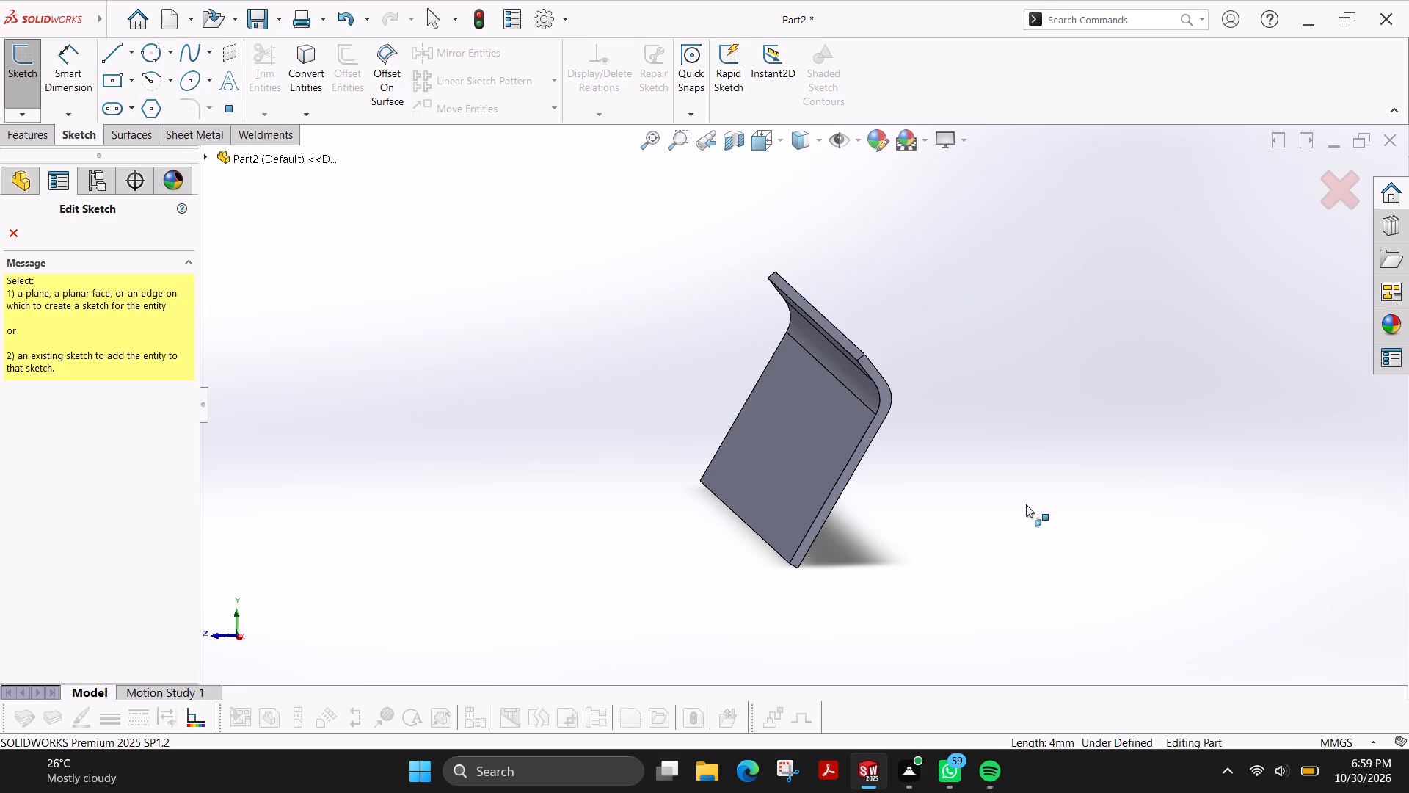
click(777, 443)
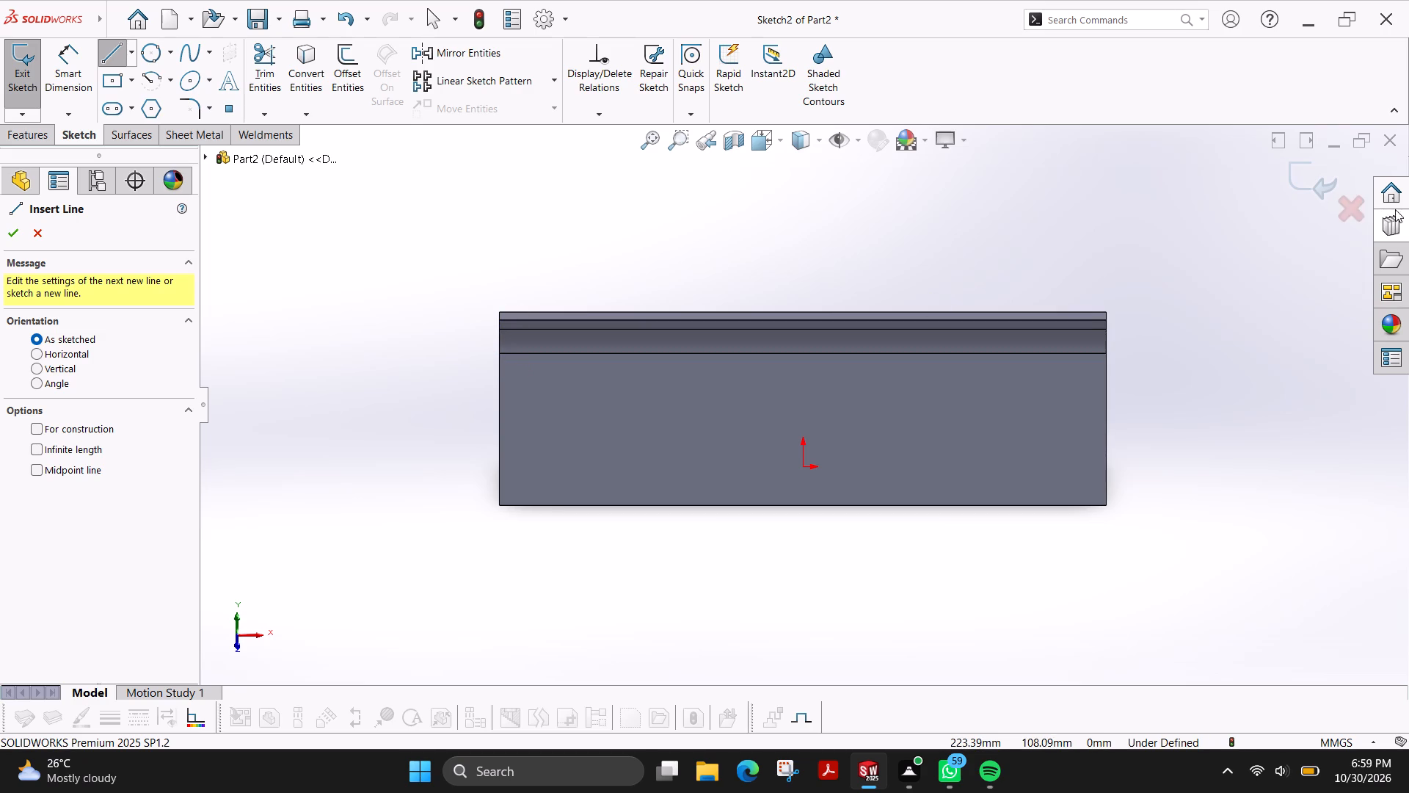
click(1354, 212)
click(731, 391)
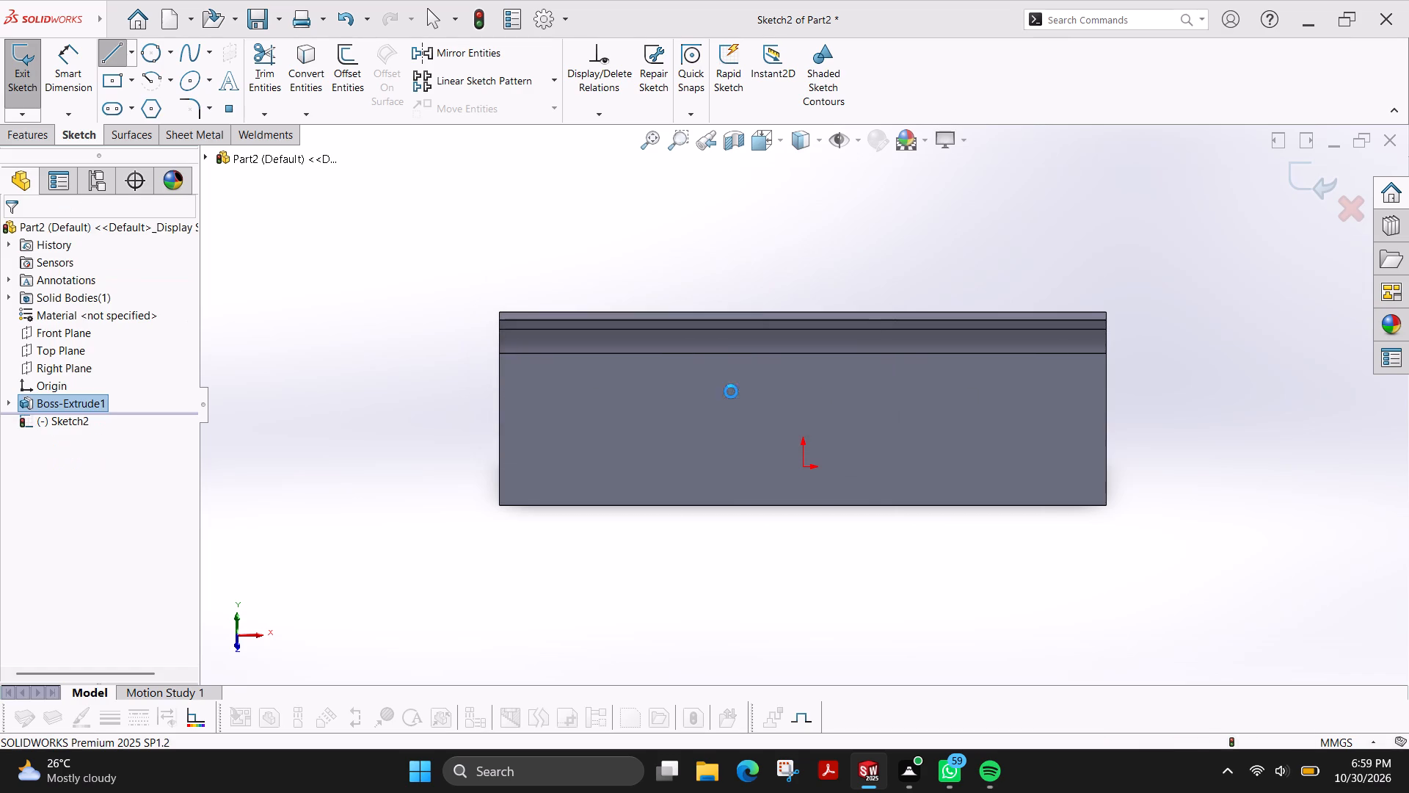
Close the bent-strip part without saving it and create a new part document.
click(1383, 144)
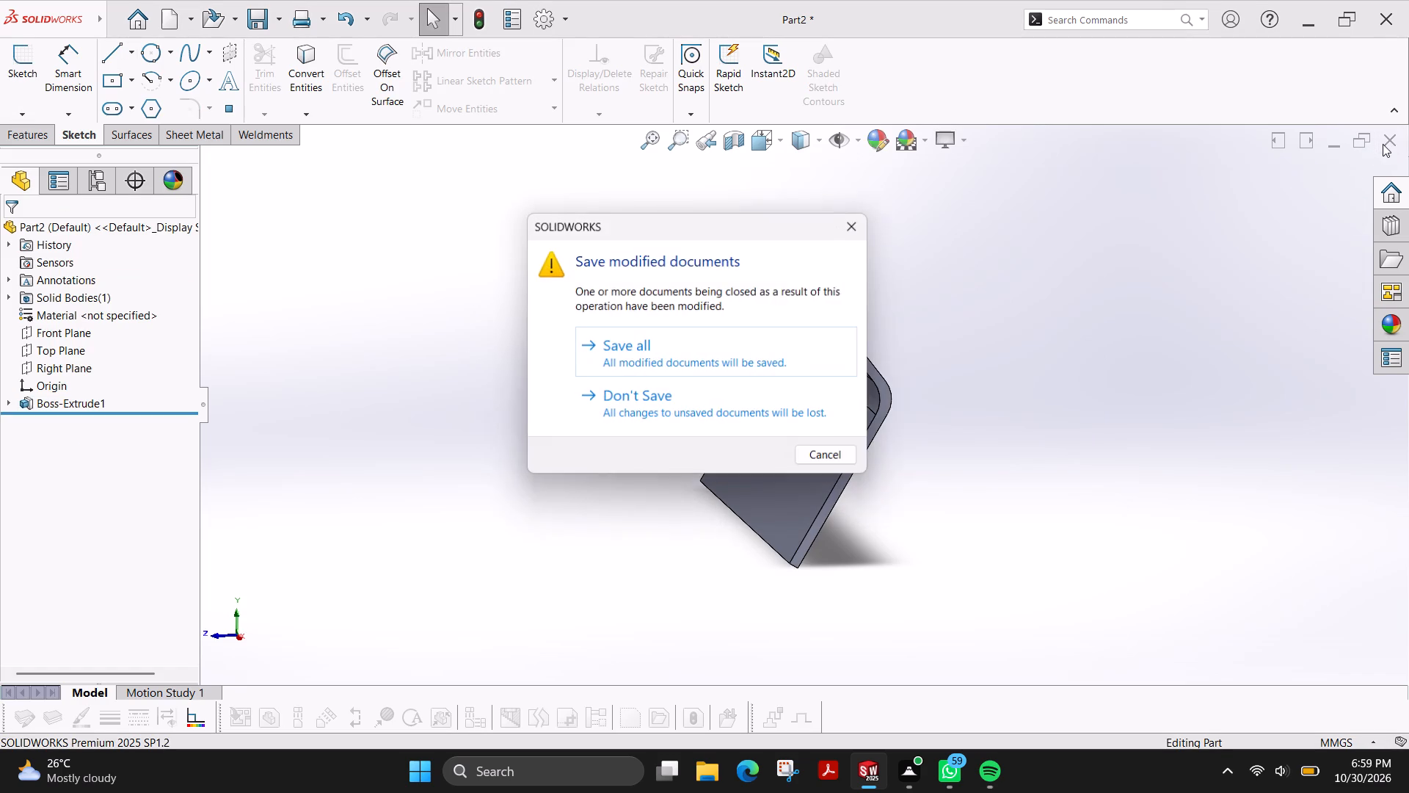
click(620, 399)
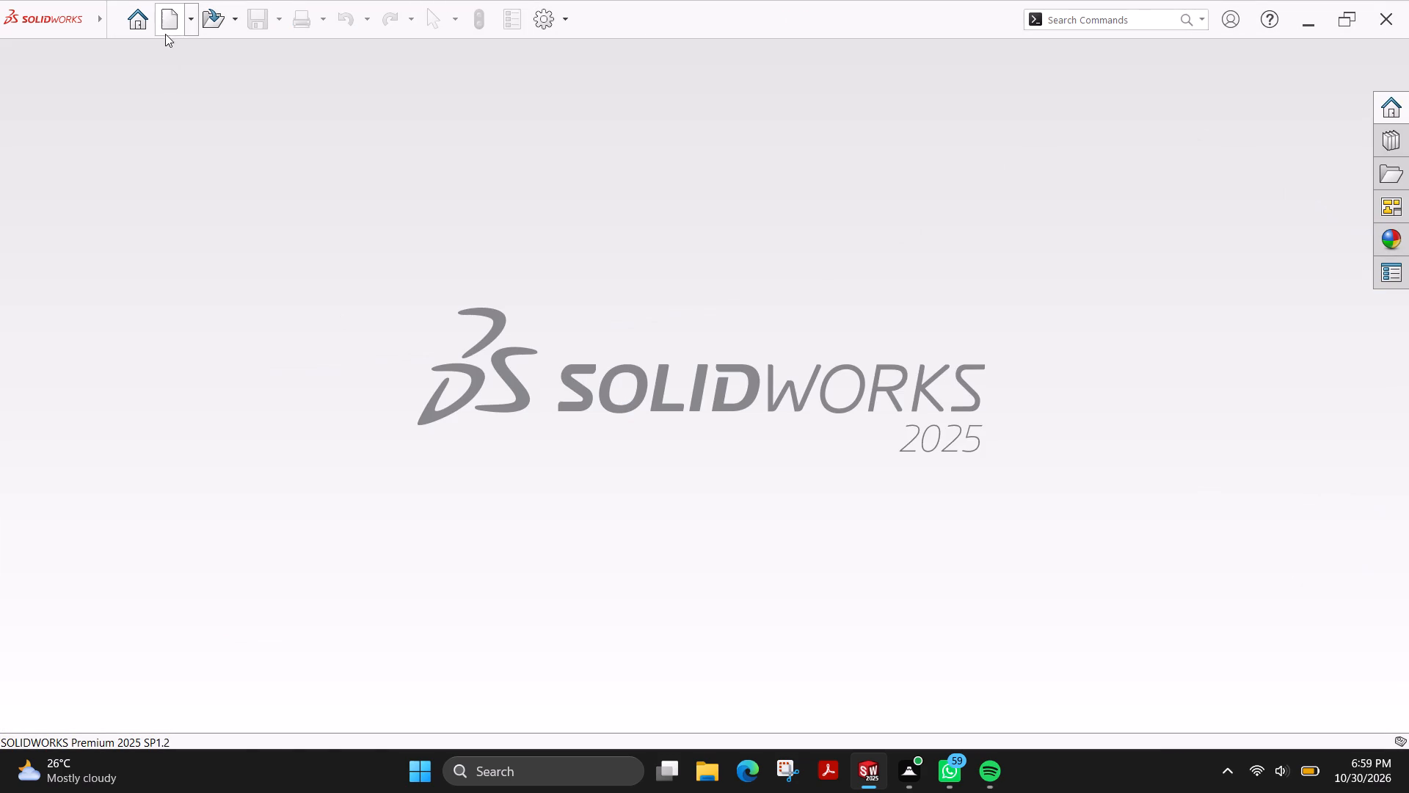
click(166, 27)
click(592, 580)
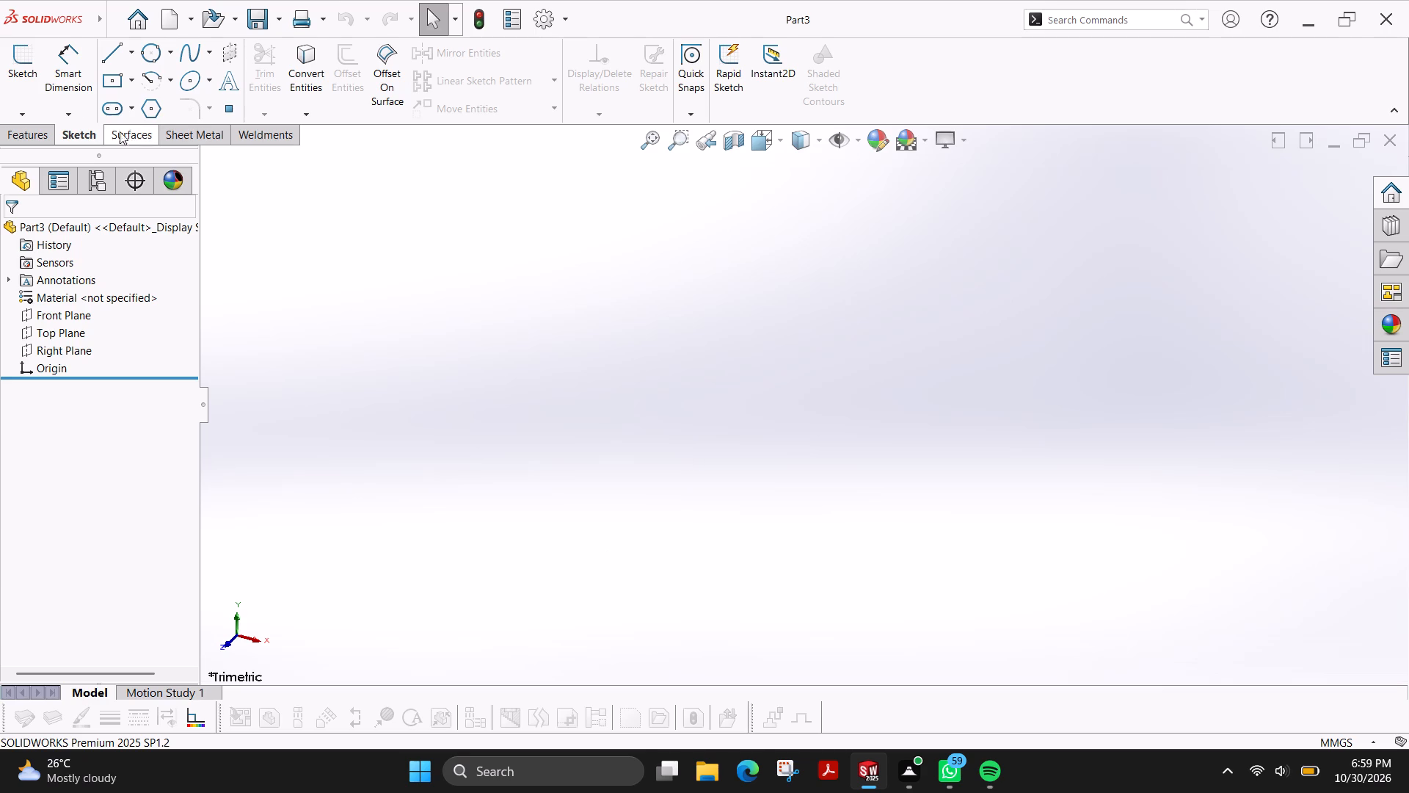
Sketch a center rectangle about 139 mm wide and 84 mm high on the Top Plane, centred on the origin.
click(33, 75)
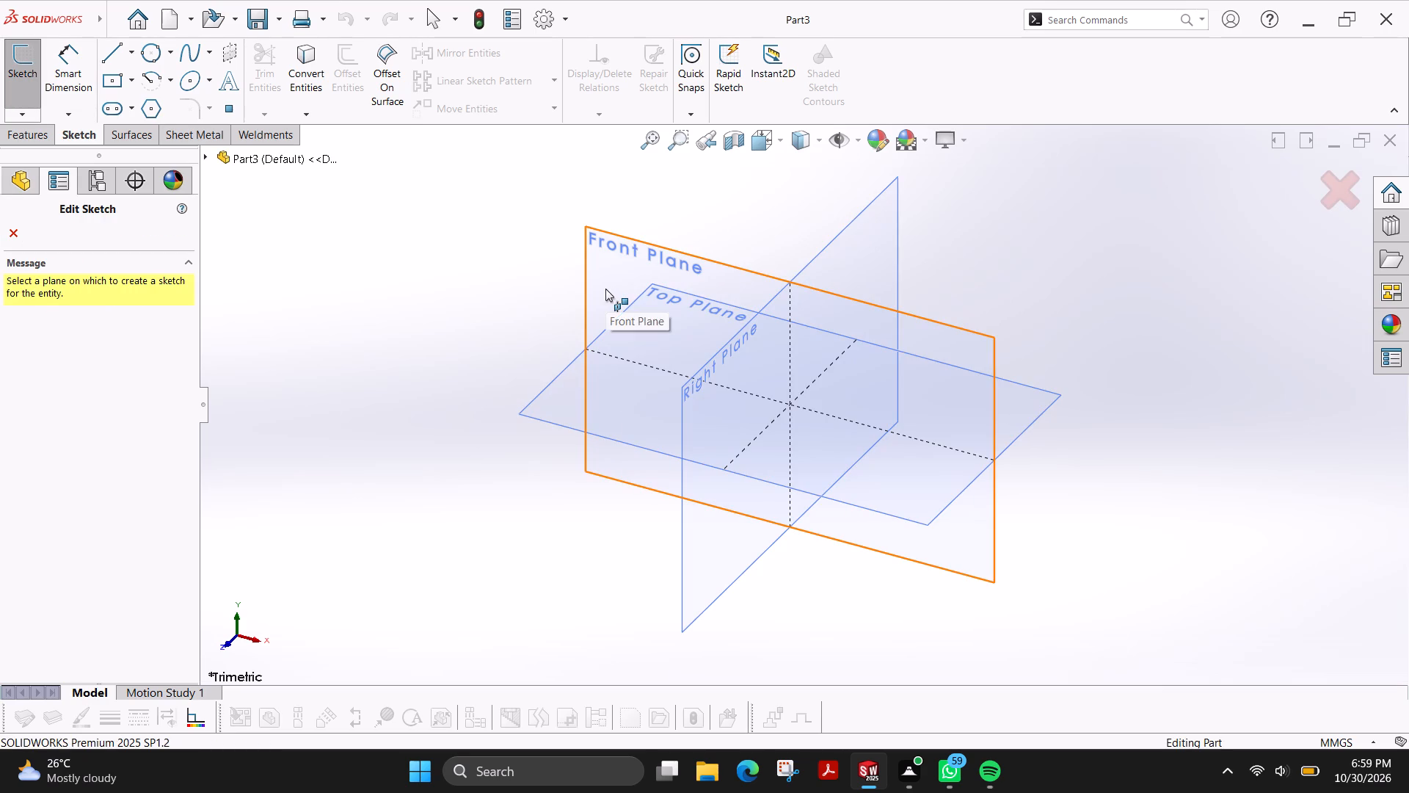
click(618, 389)
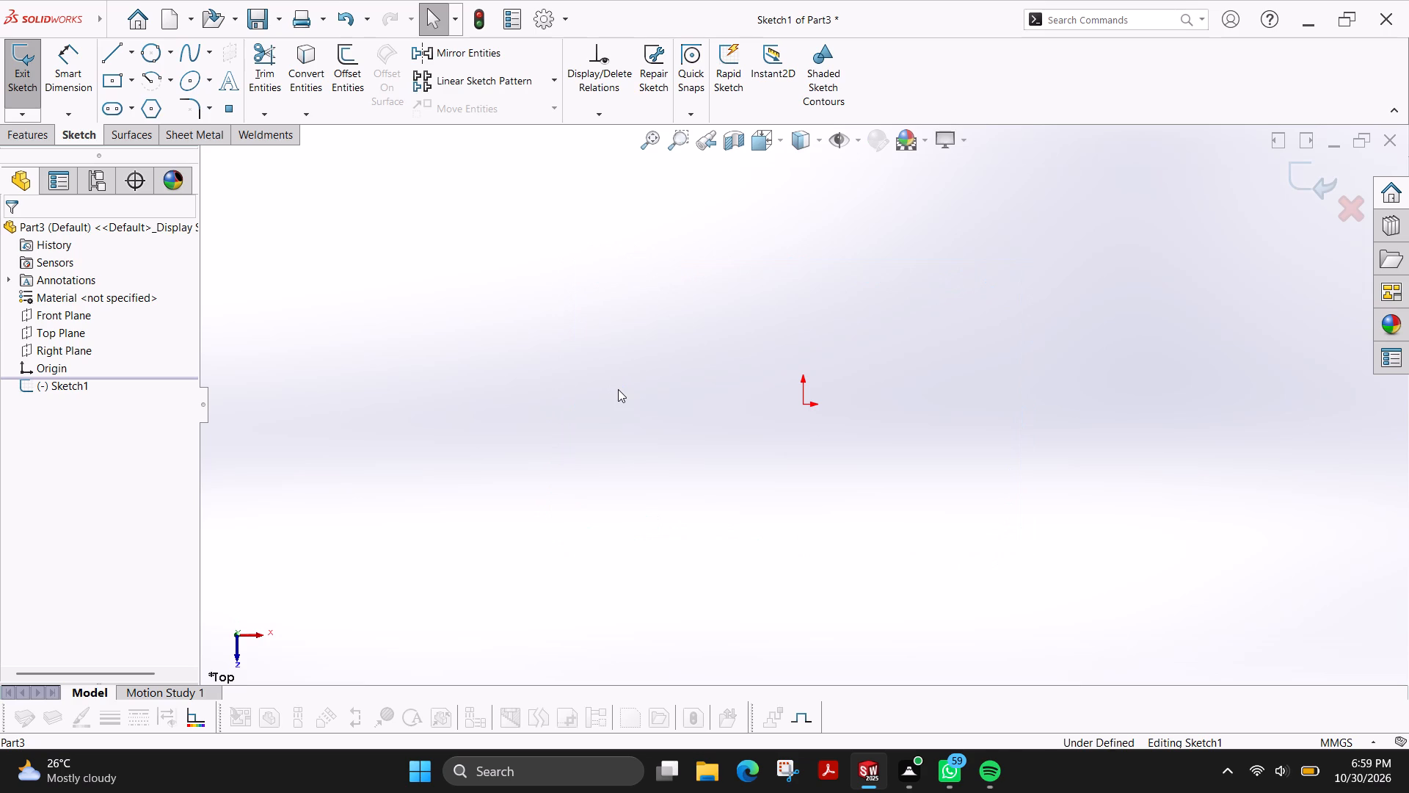
click(113, 84)
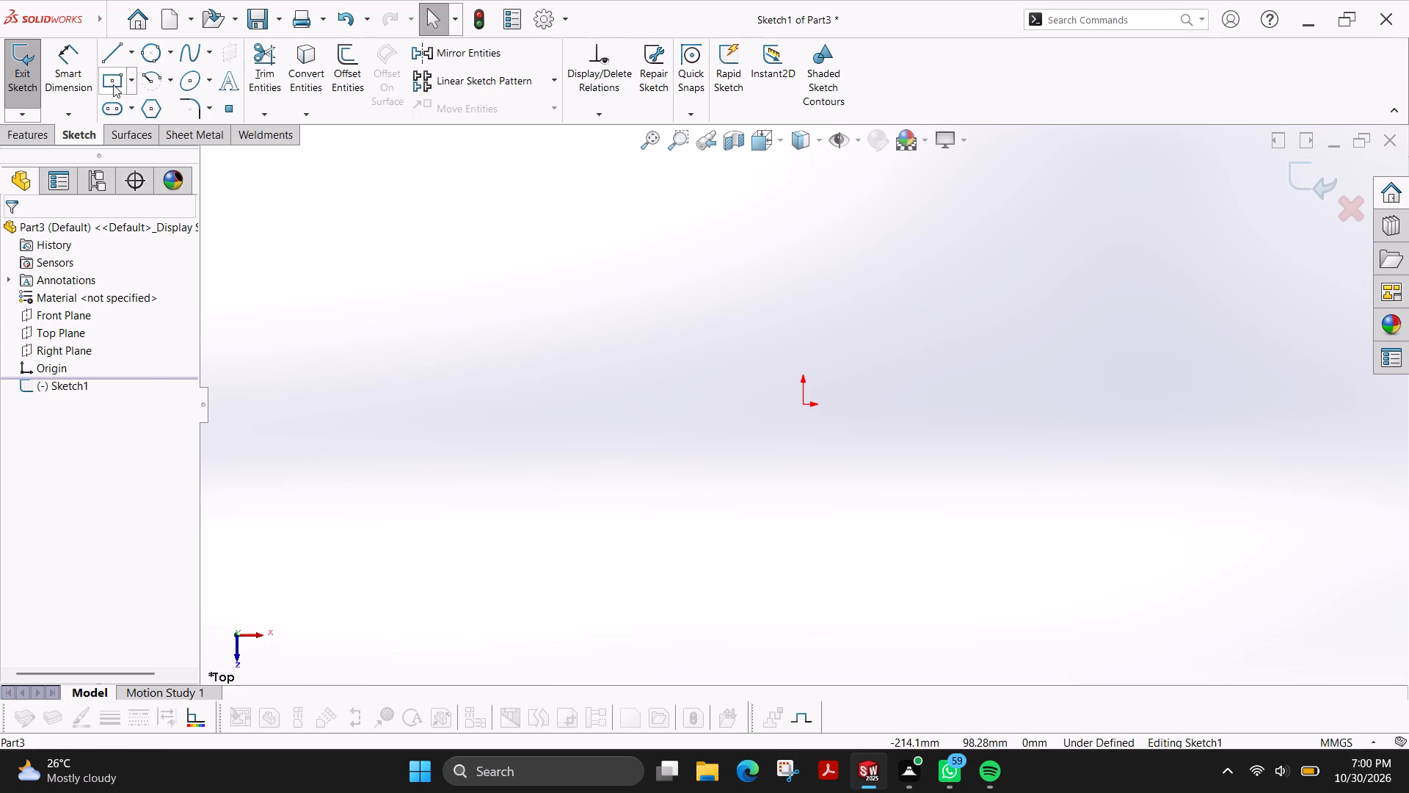
click(801, 404)
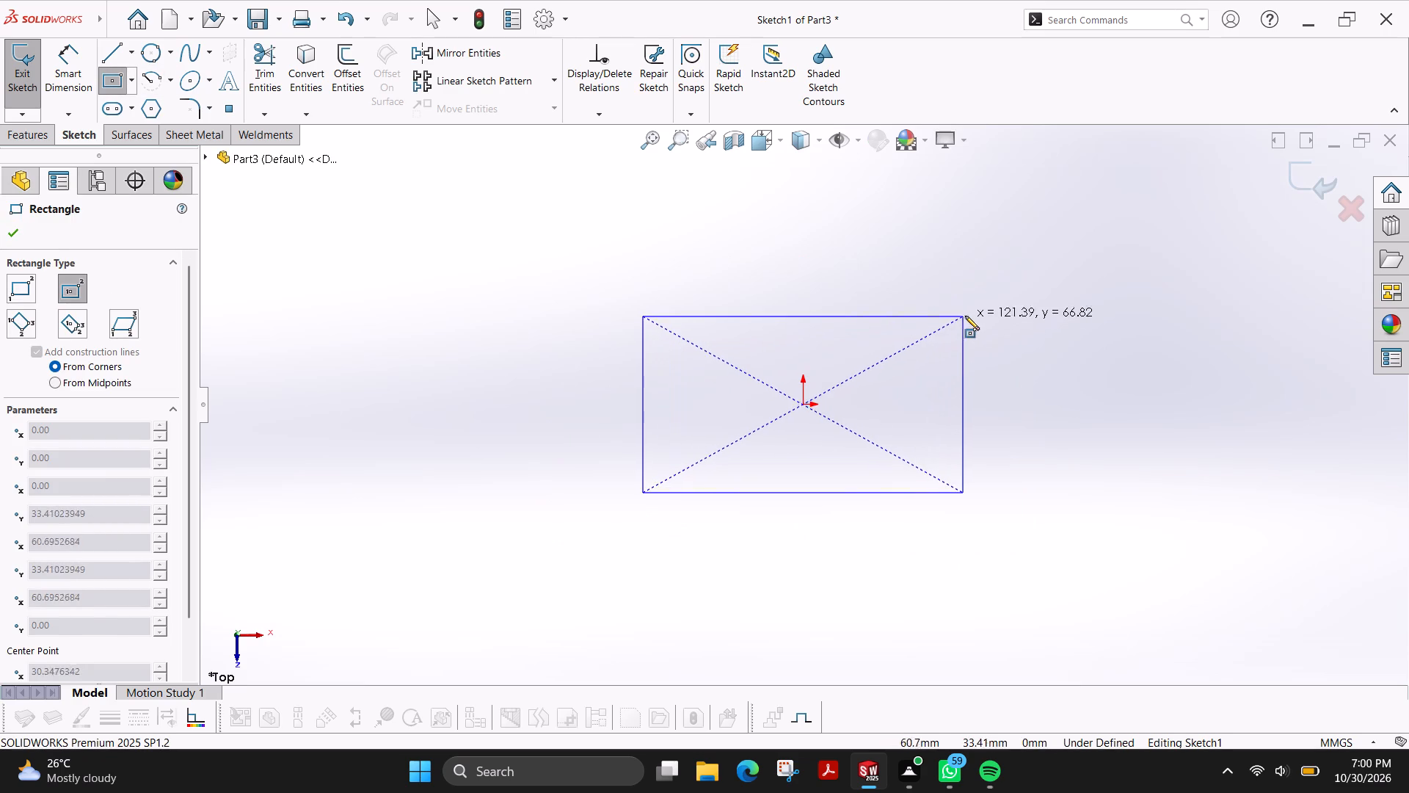
click(1042, 294)
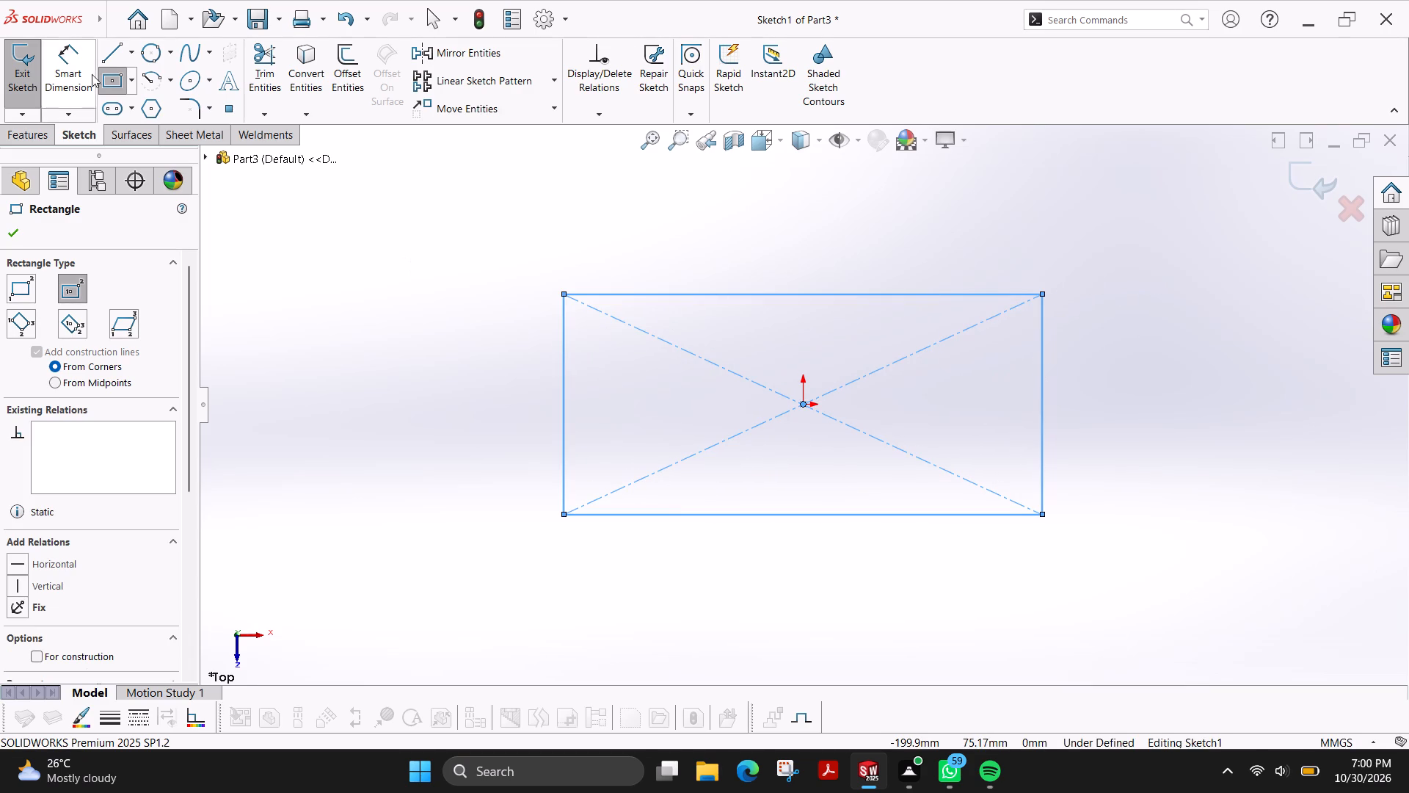
Dimension the rectangle's vertical side as 64 mm and its horizontal side as 108 mm.
click(101, 58)
click(80, 60)
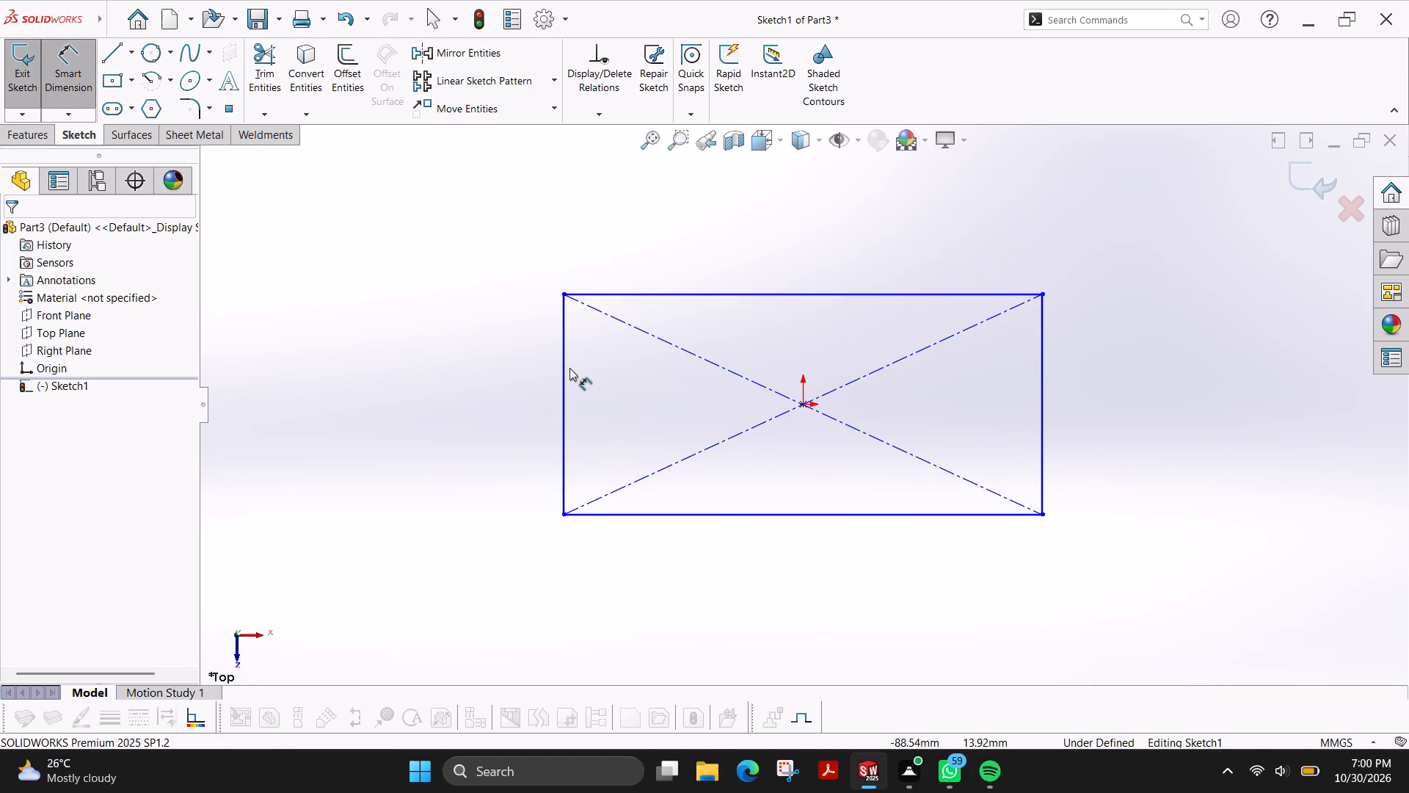
click(562, 379)
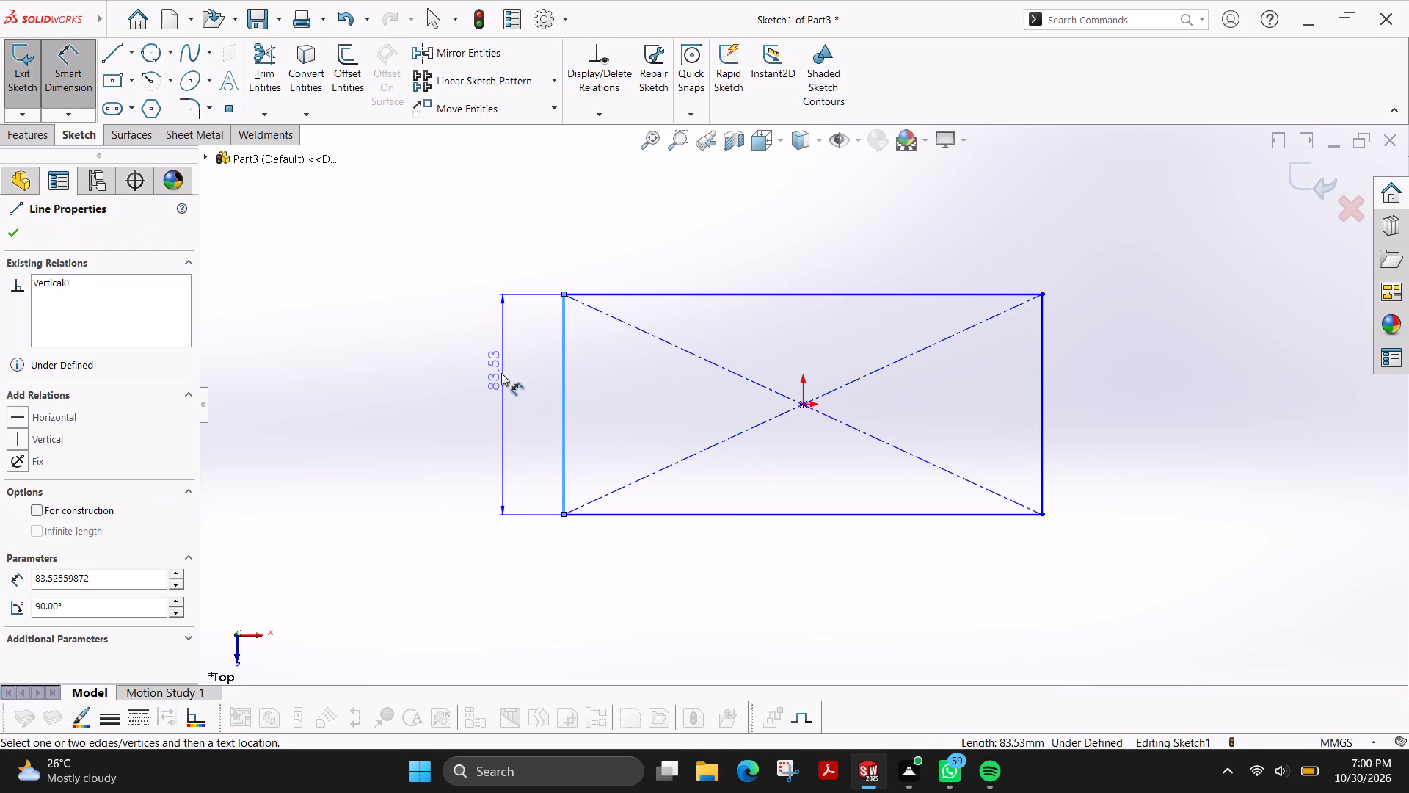
click(501, 373)
text(64)
key(Return)
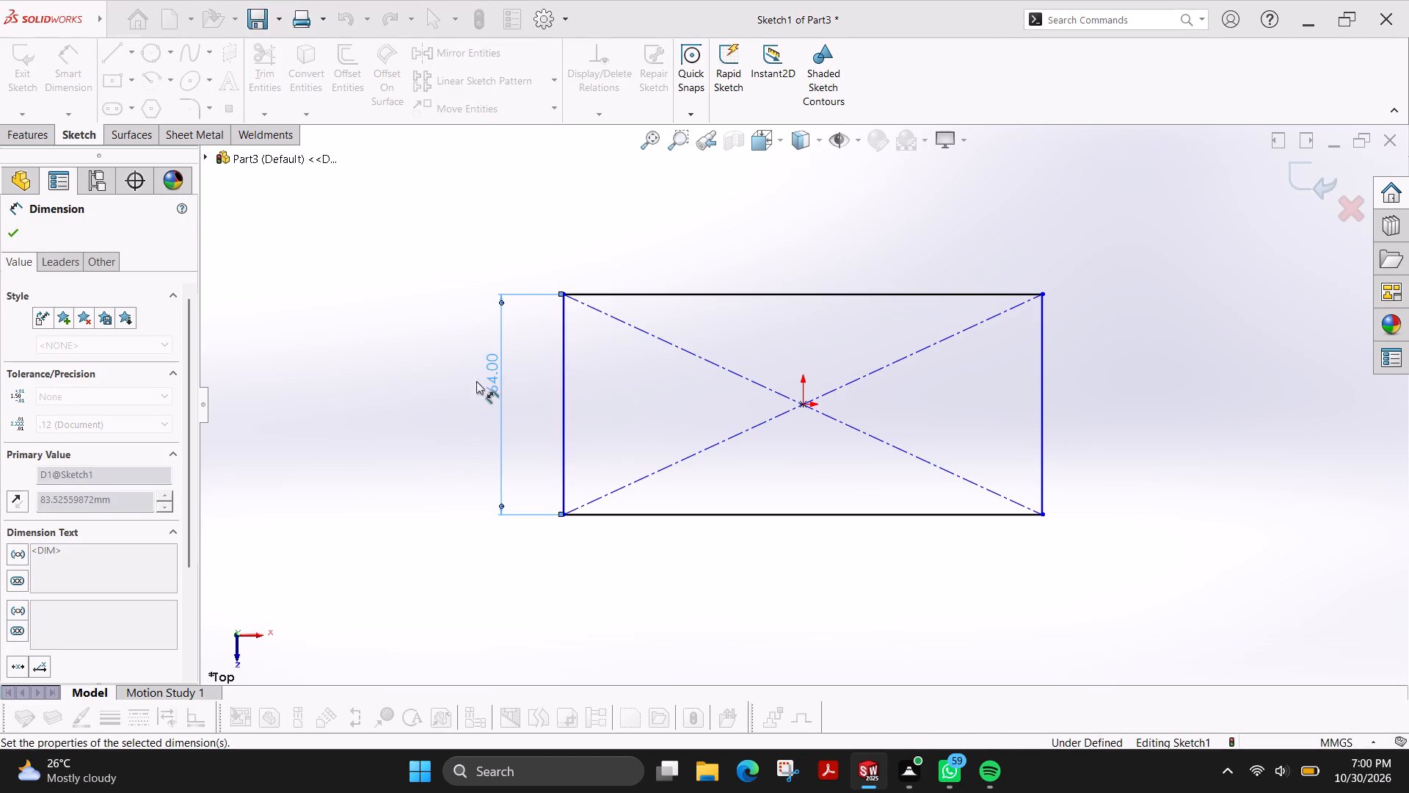
click(704, 289)
click(729, 296)
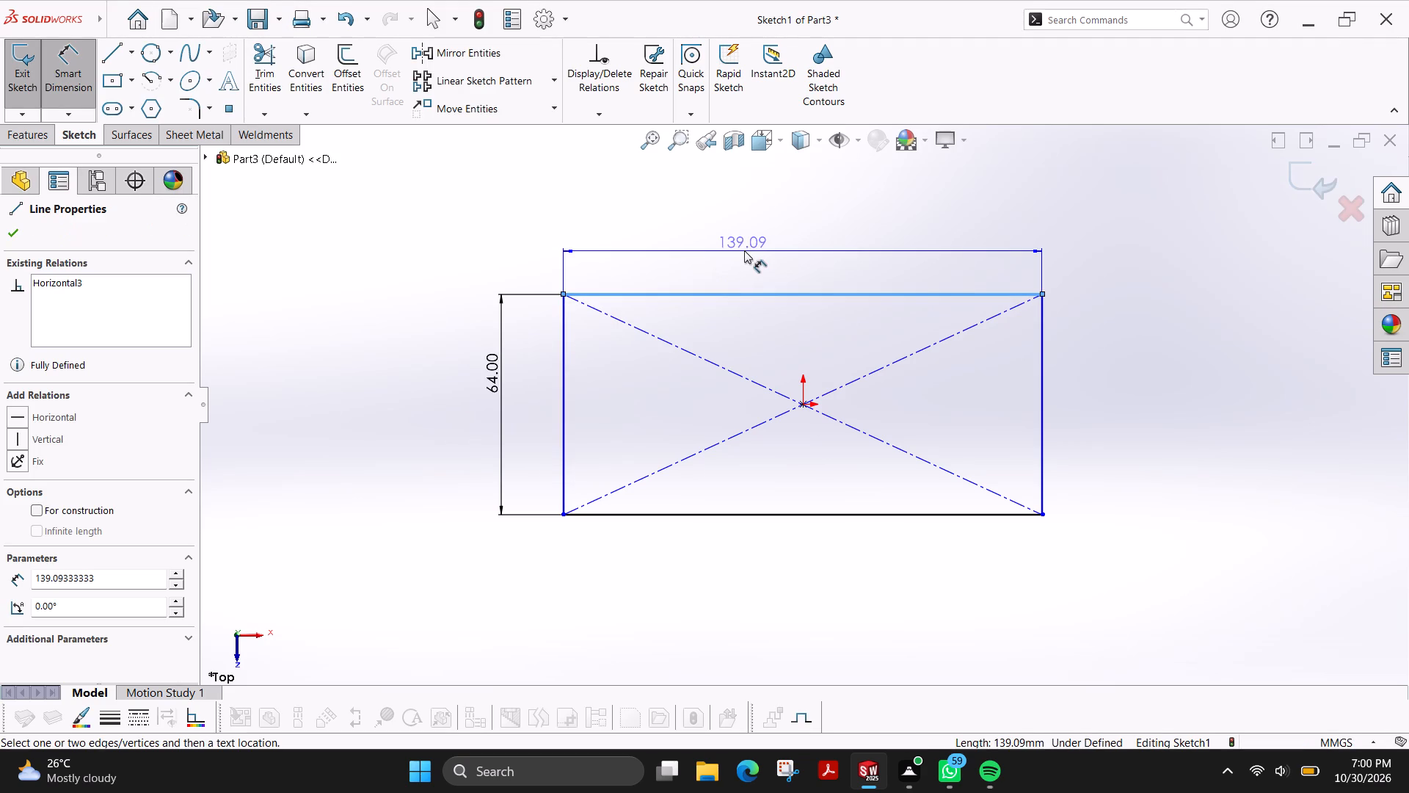
click(744, 250)
text(108)
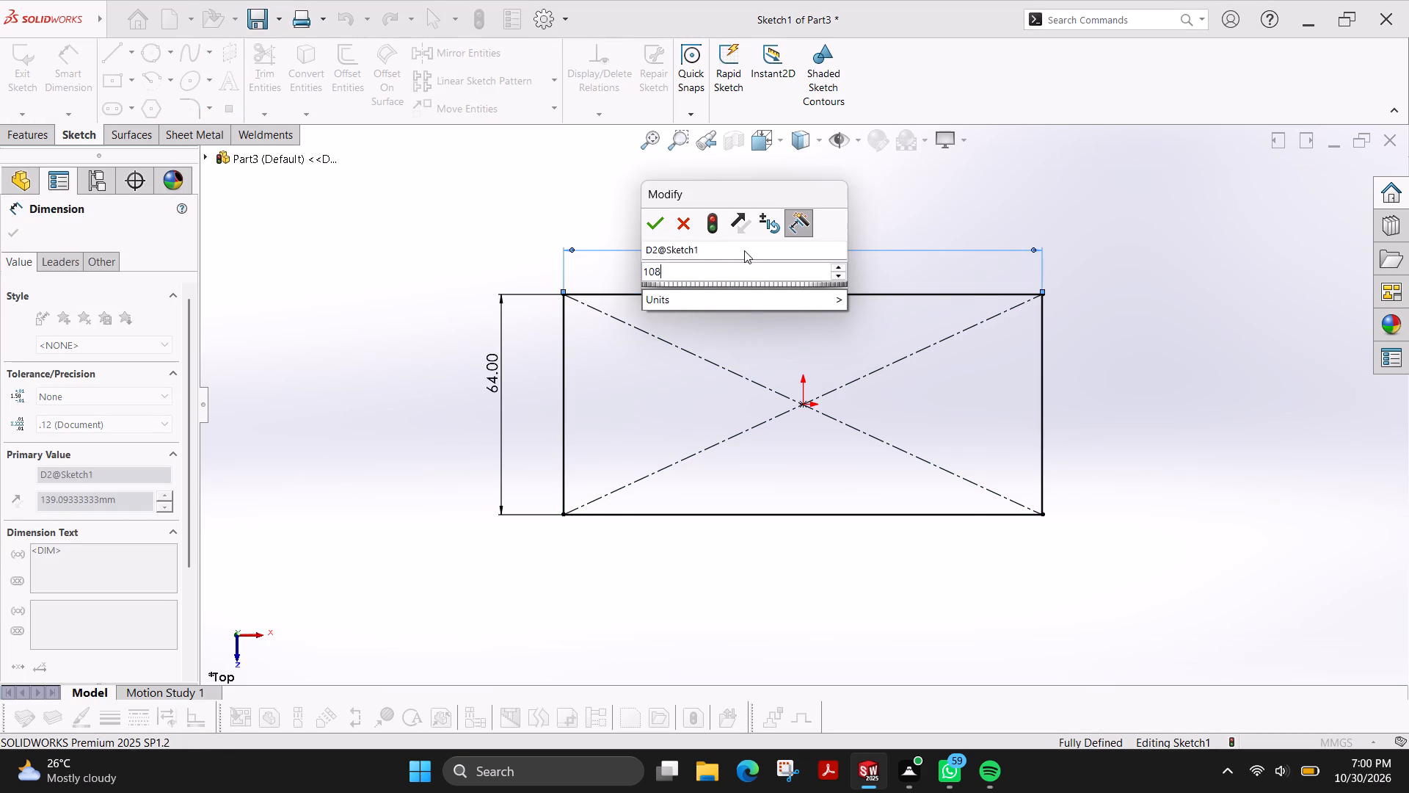
key(Return)
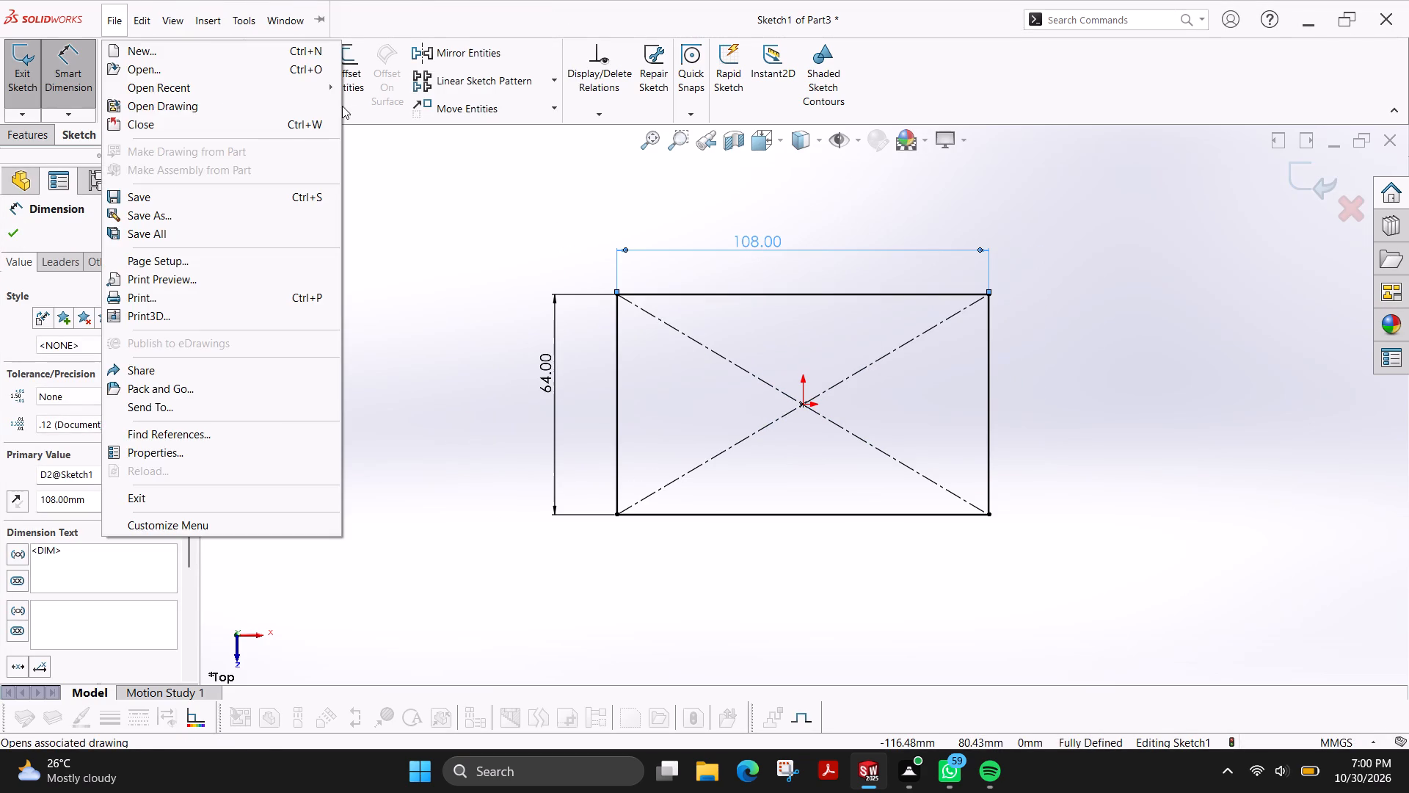
click(404, 191)
Trim away the diagonal construction lines inside the rectangle.
click(262, 51)
drag(768, 366, 769, 401)
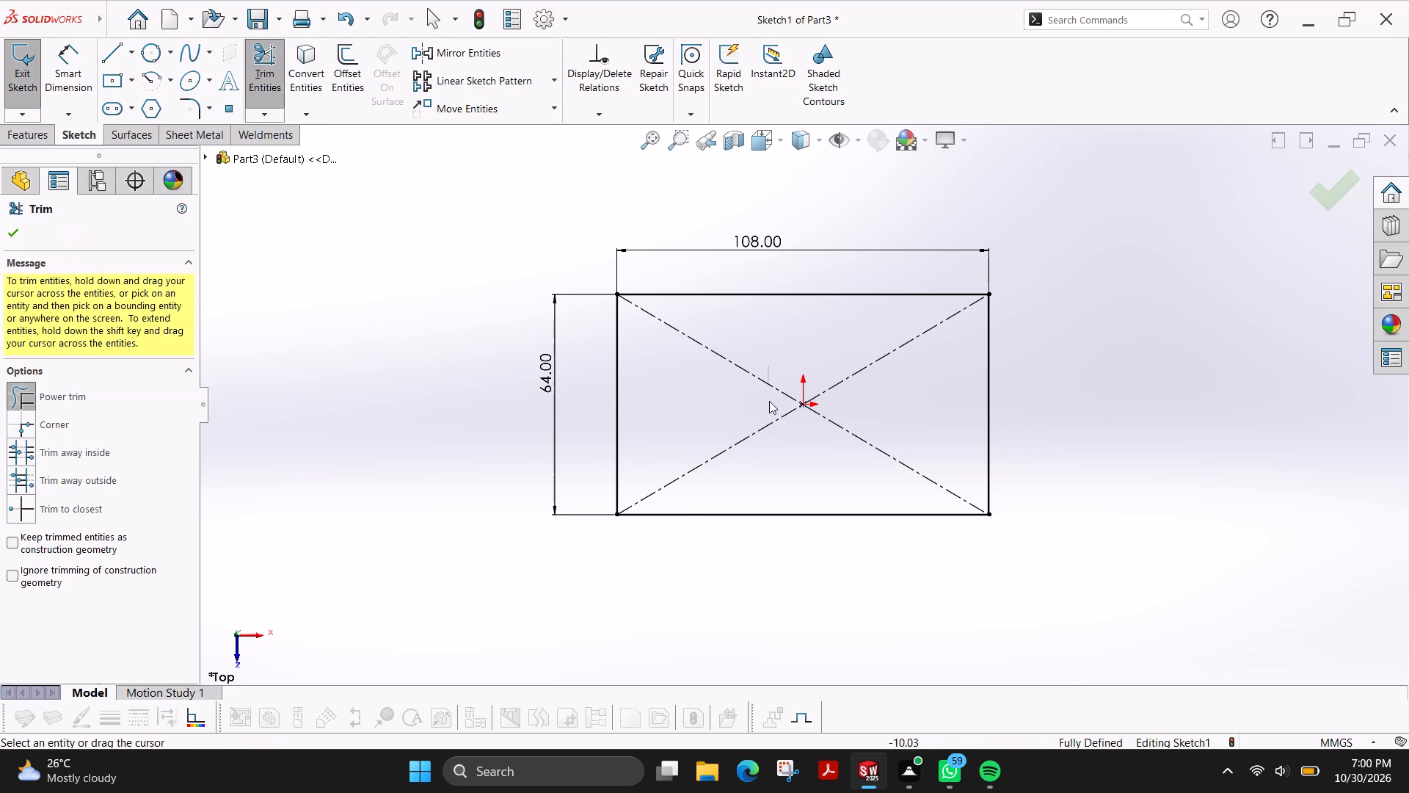
drag(769, 401, 818, 366)
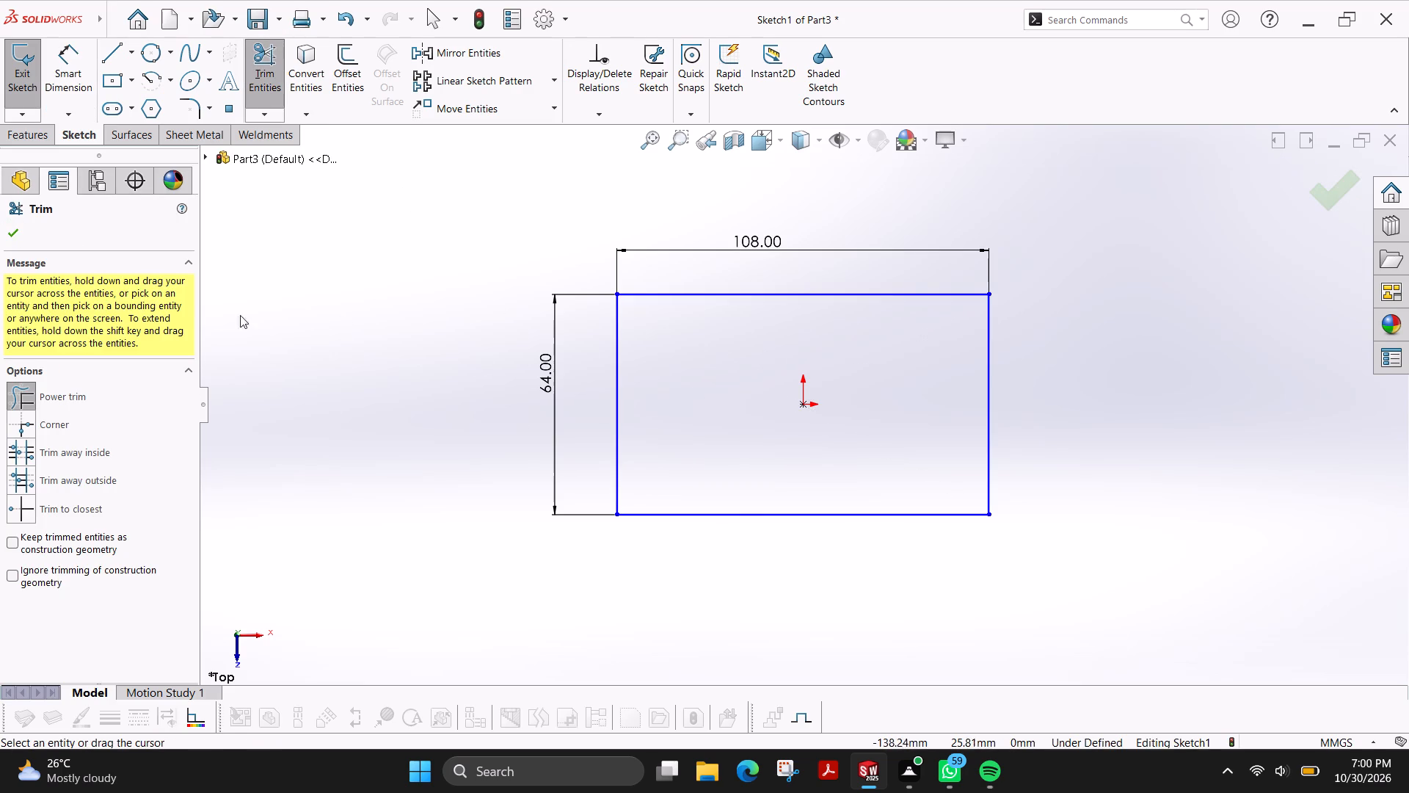
Sketch a line from the midpoint of the rectangle's top side past its right side, dimensioned at 35° to the top side.
click(110, 48)
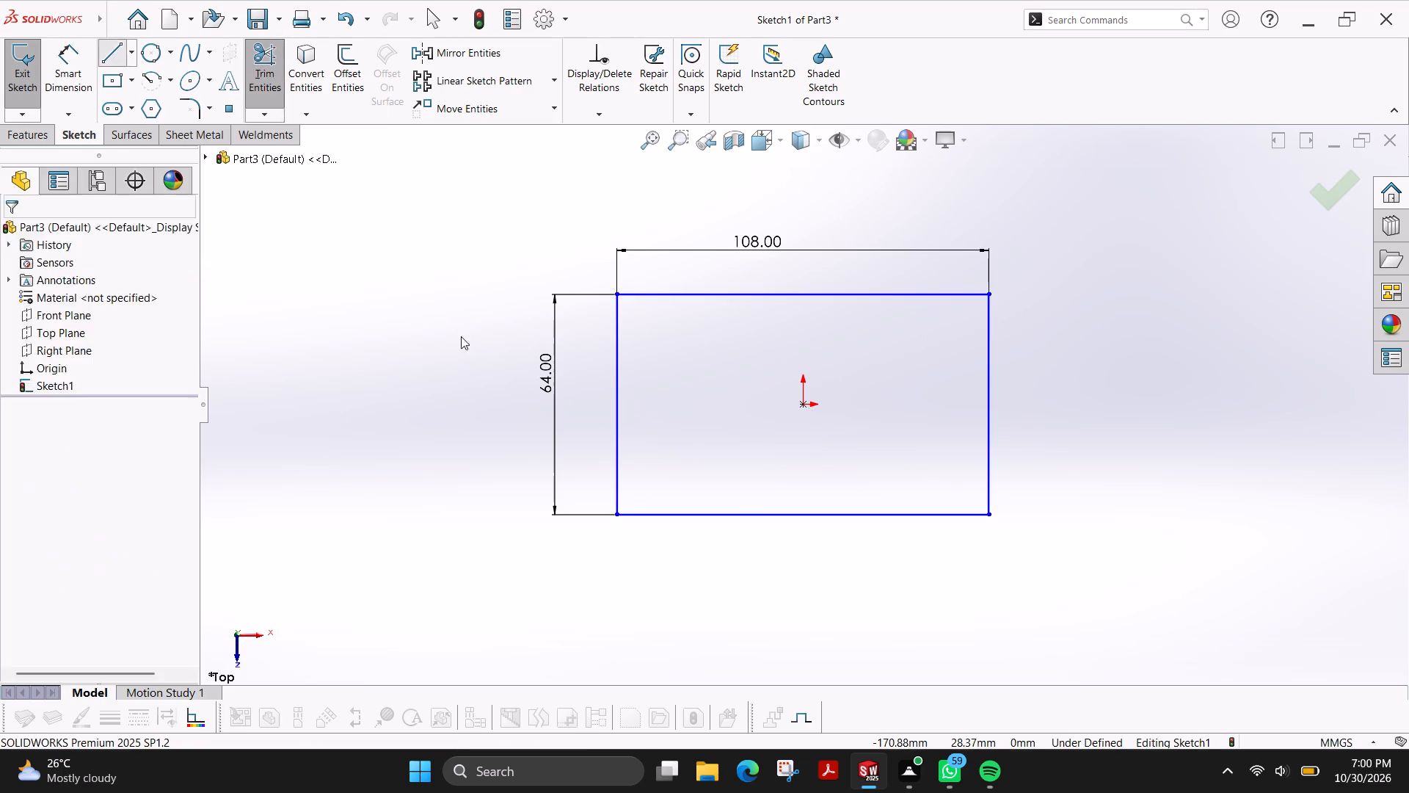
click(802, 294)
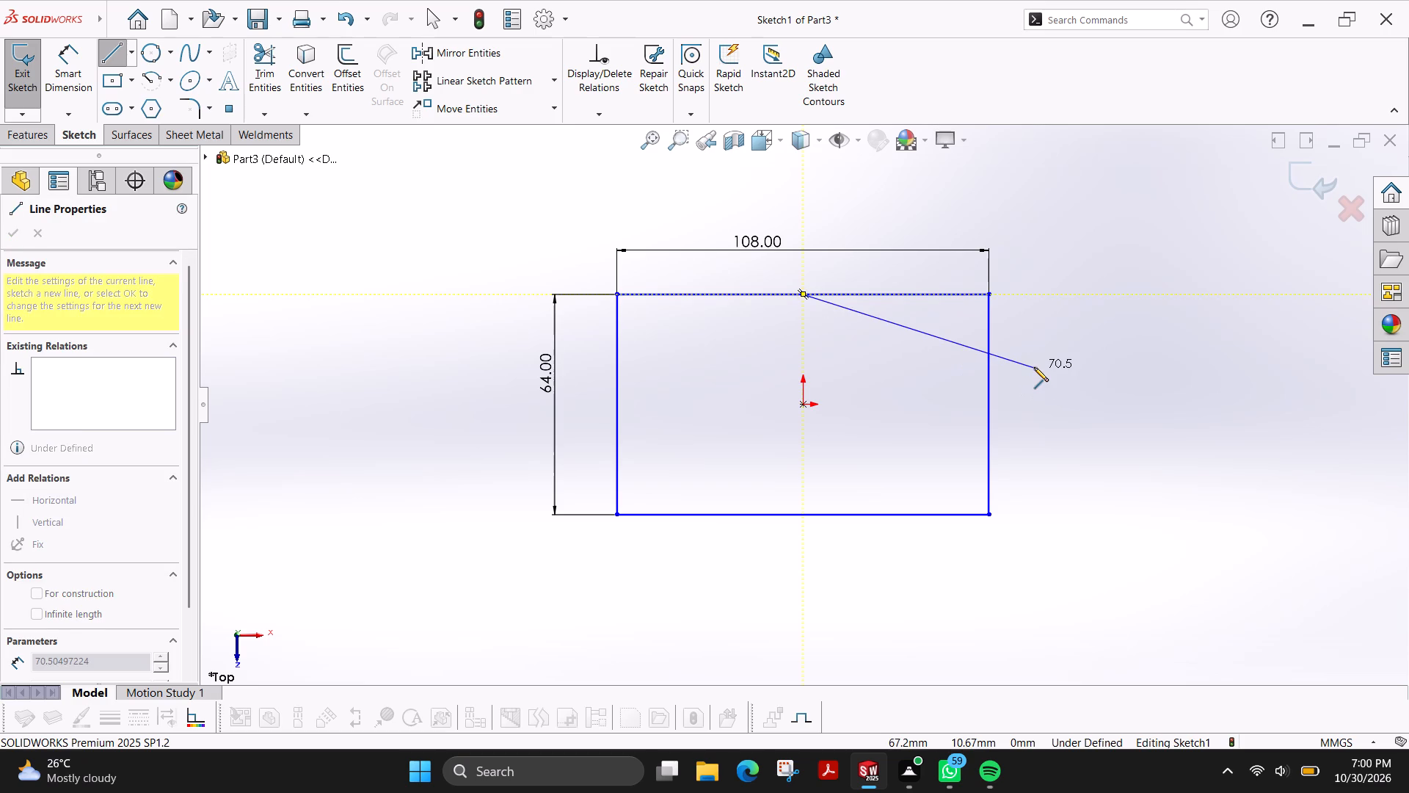
click(1031, 391)
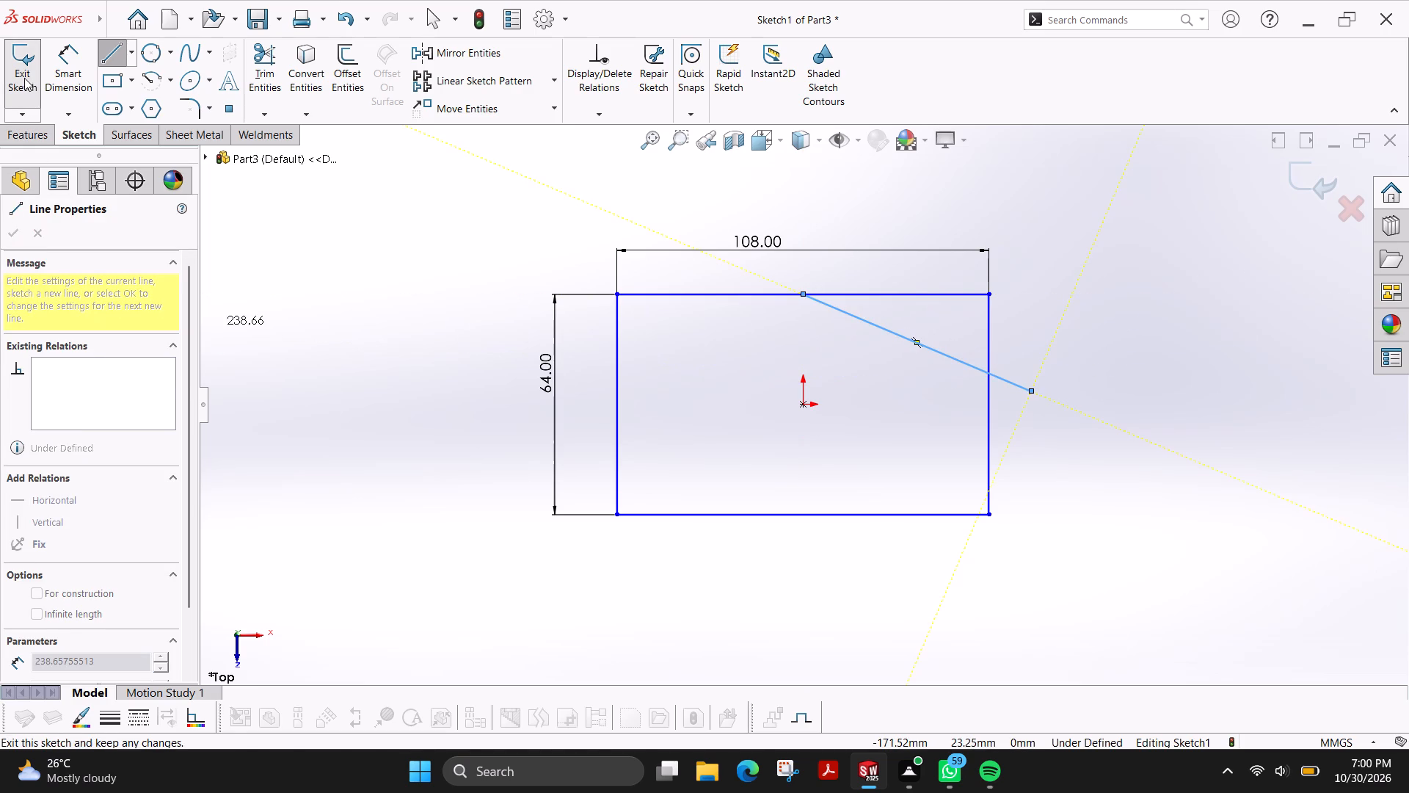
click(67, 79)
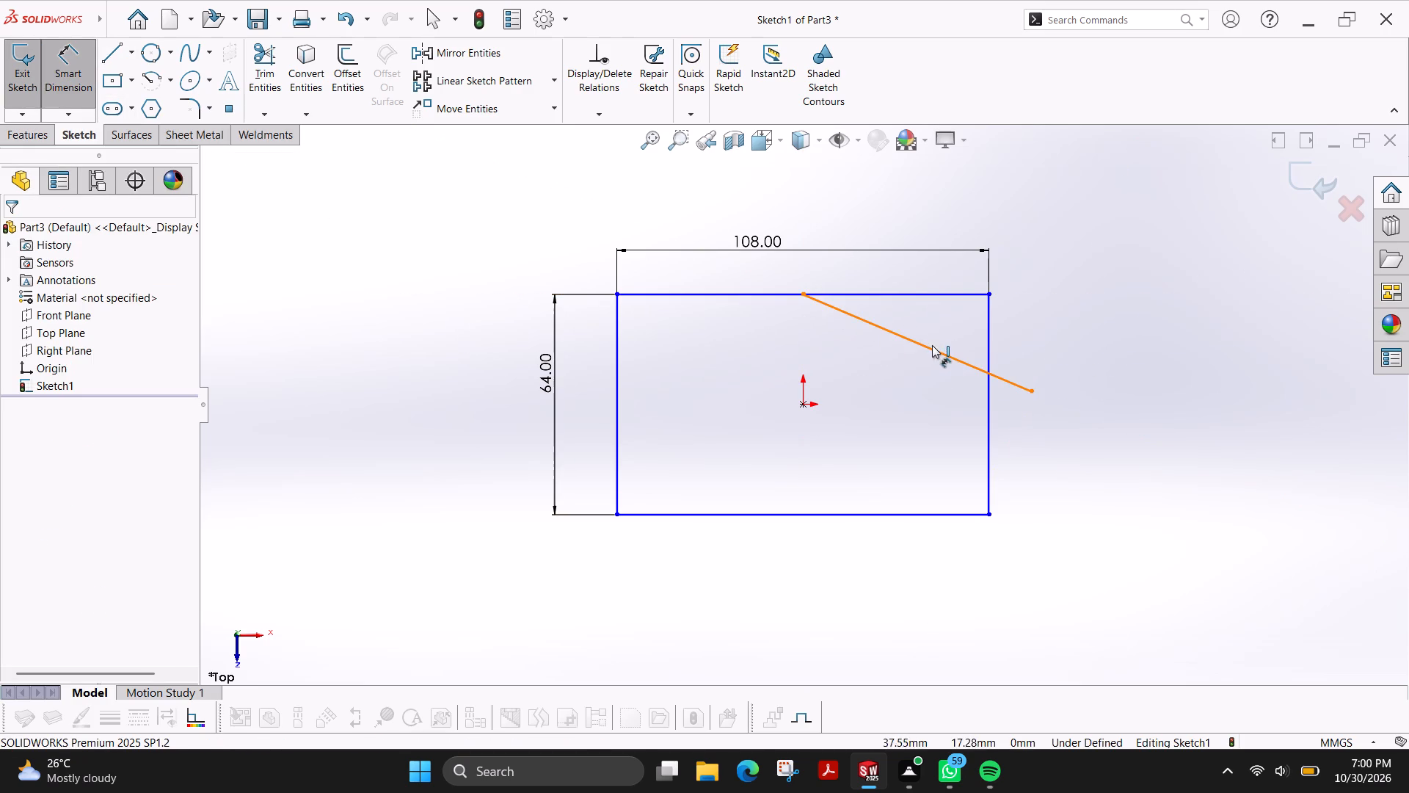
click(932, 345)
click(955, 293)
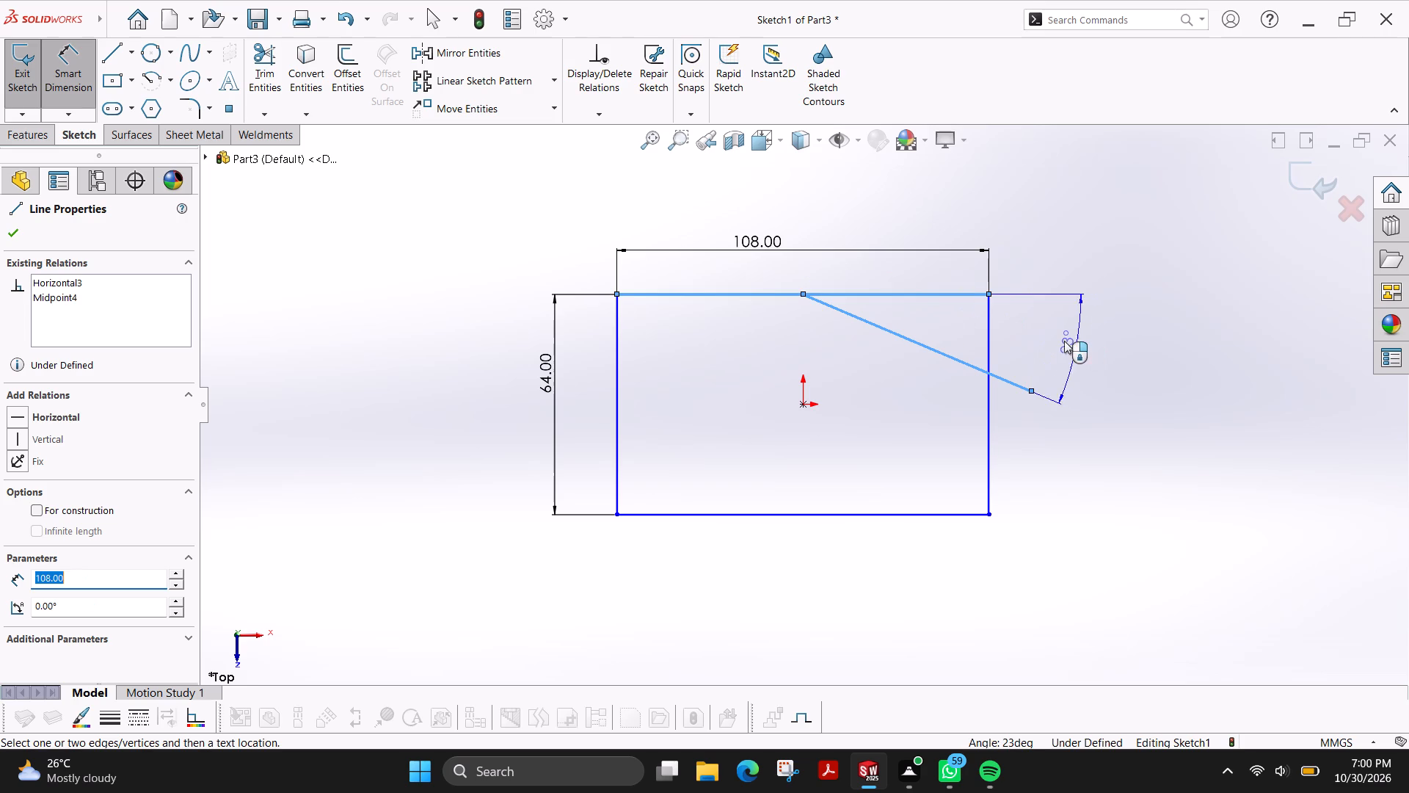
click(1031, 333)
text(35)
key(Return)
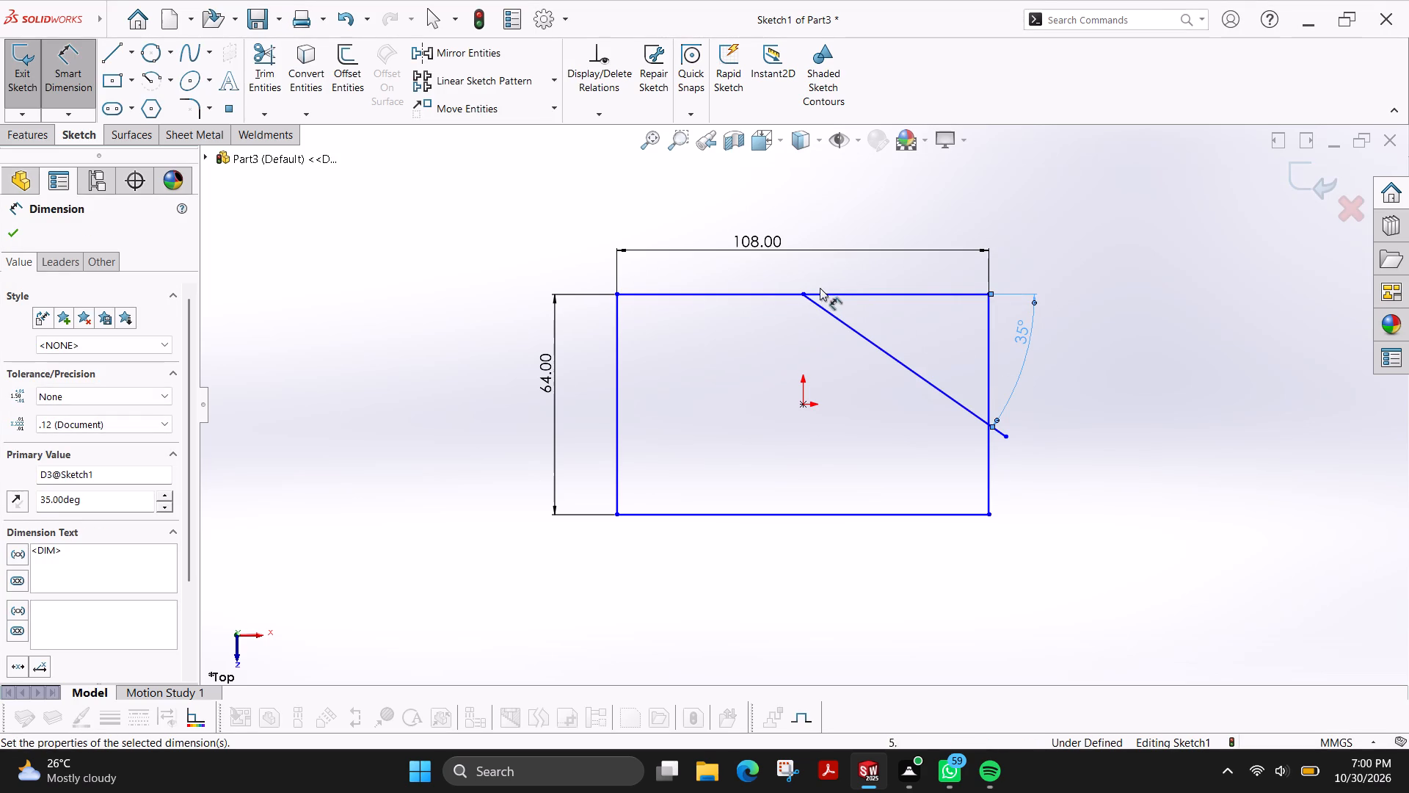
Add a driven horizontal dimension from the rectangle's left side to the start point of the angled line.
click(801, 296)
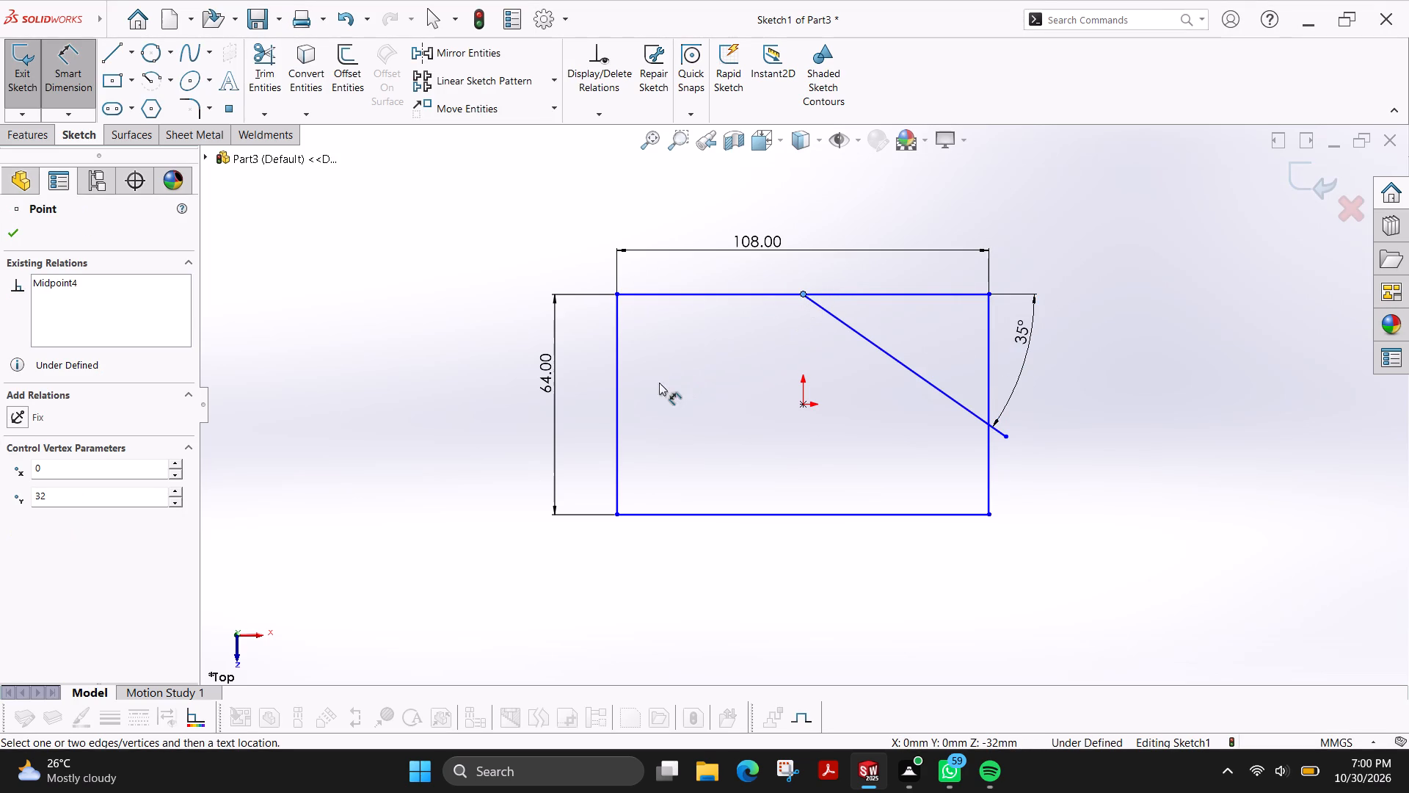
click(616, 396)
click(650, 207)
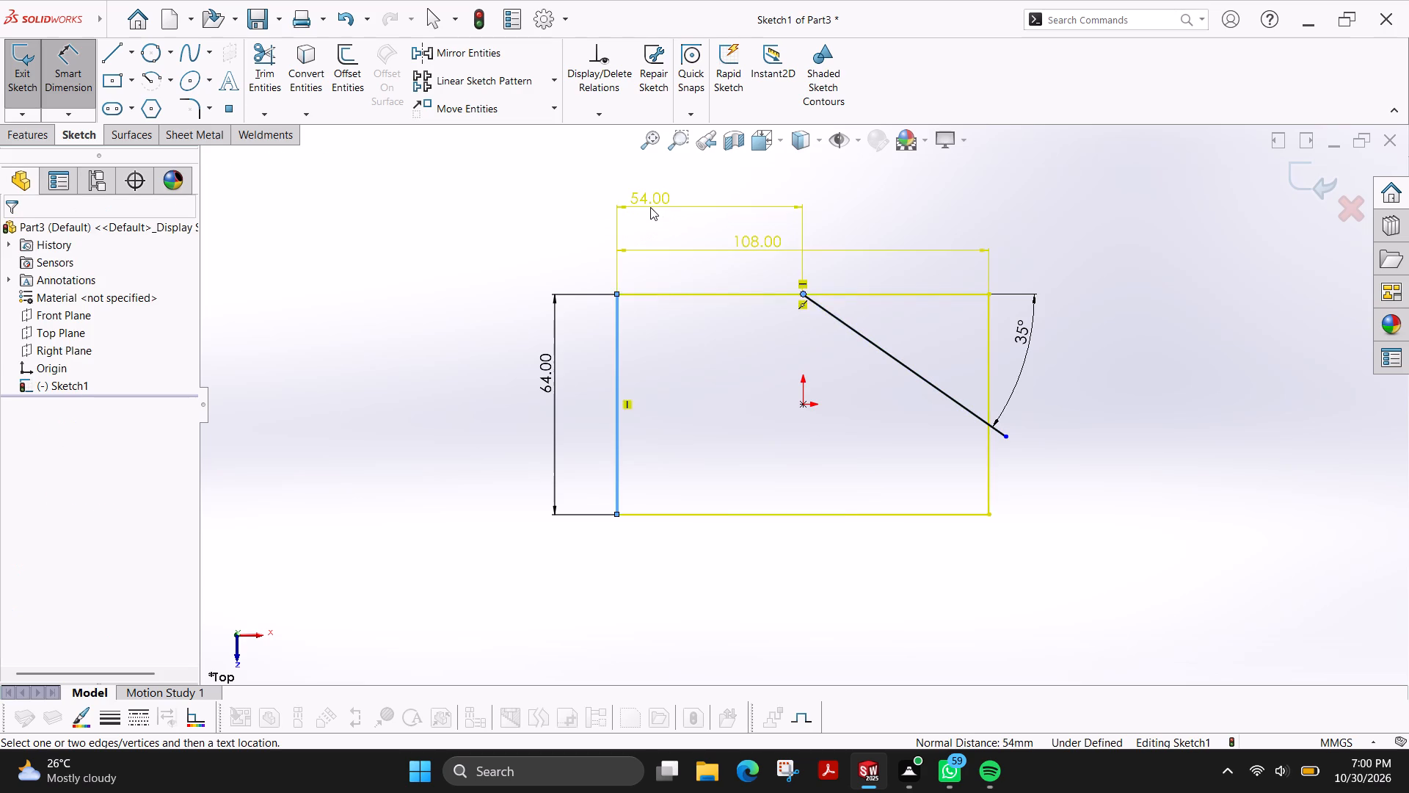
key(Return)
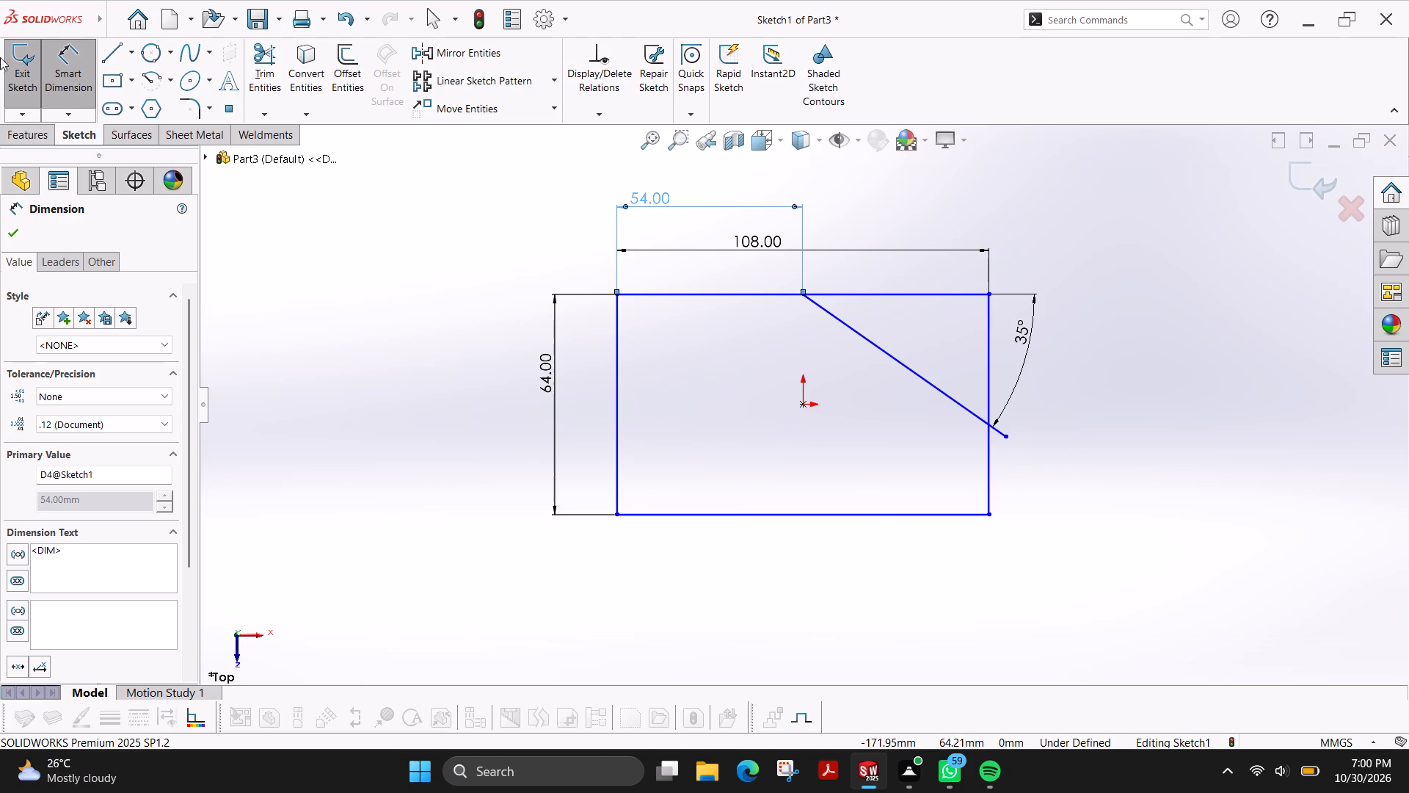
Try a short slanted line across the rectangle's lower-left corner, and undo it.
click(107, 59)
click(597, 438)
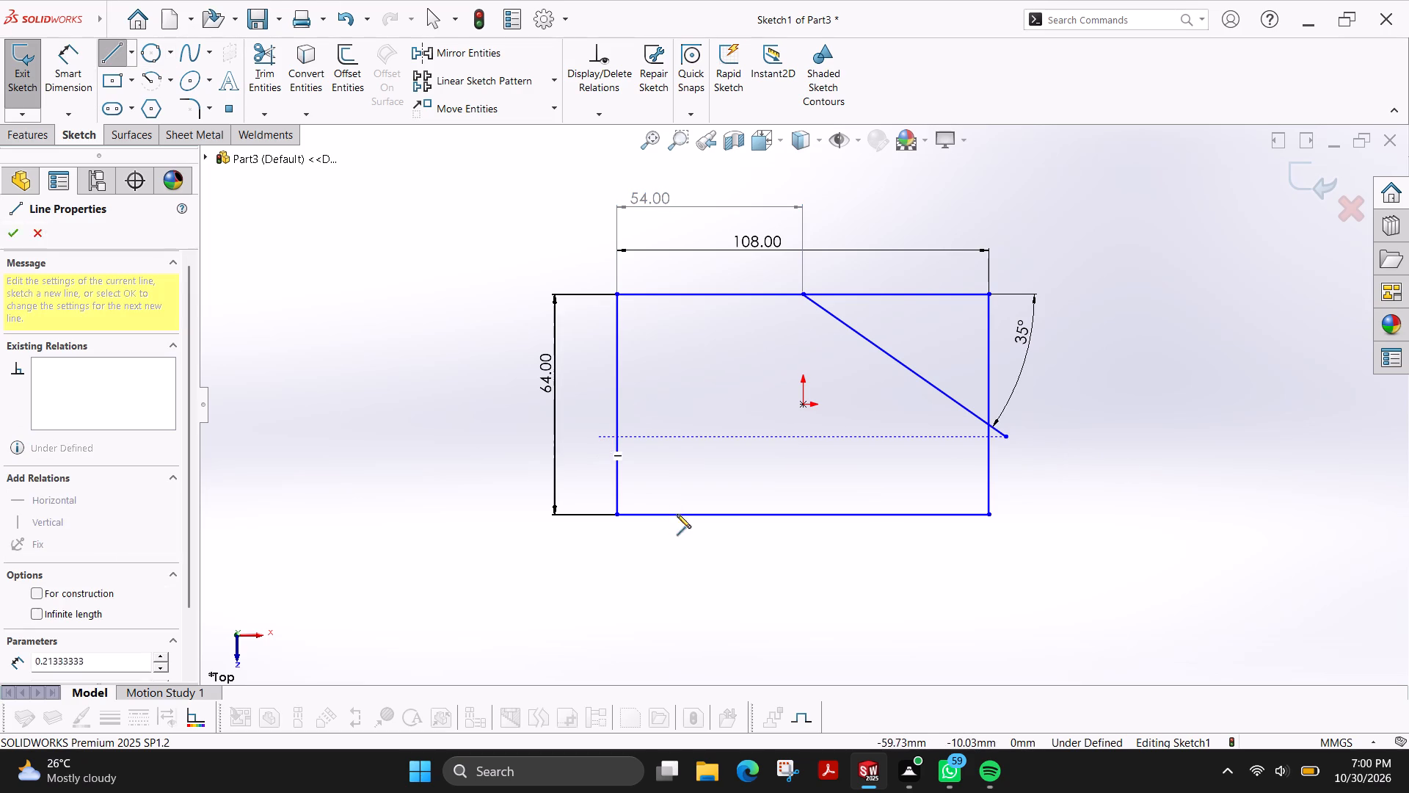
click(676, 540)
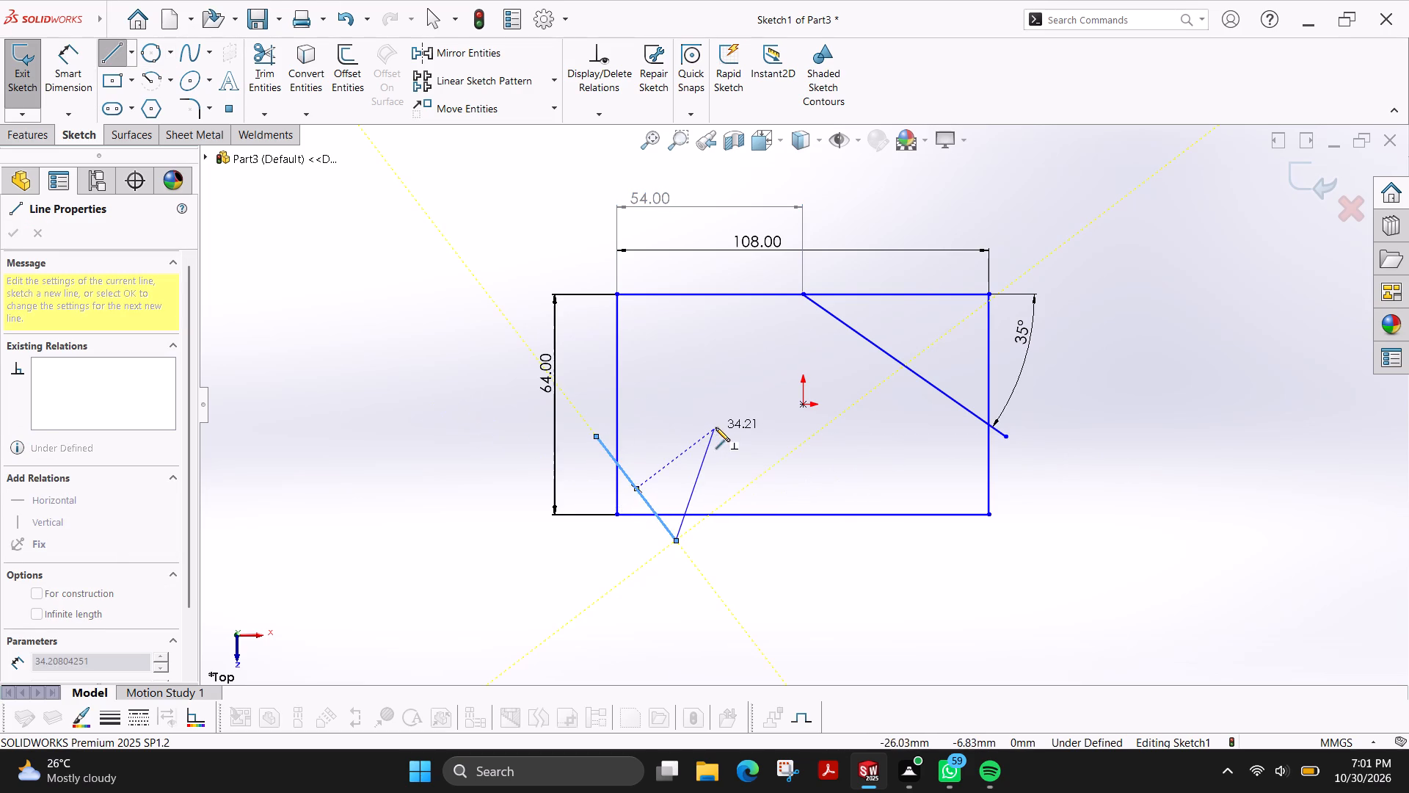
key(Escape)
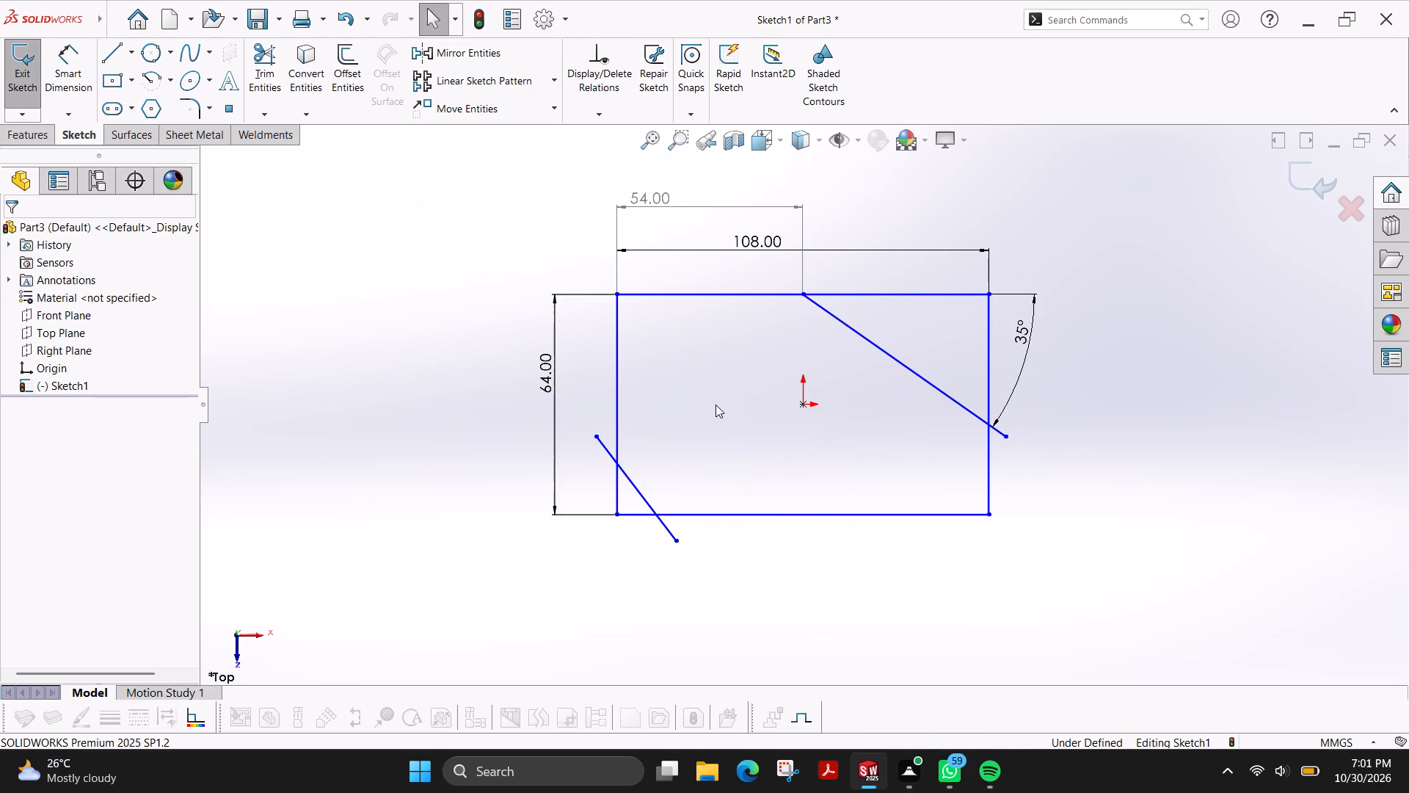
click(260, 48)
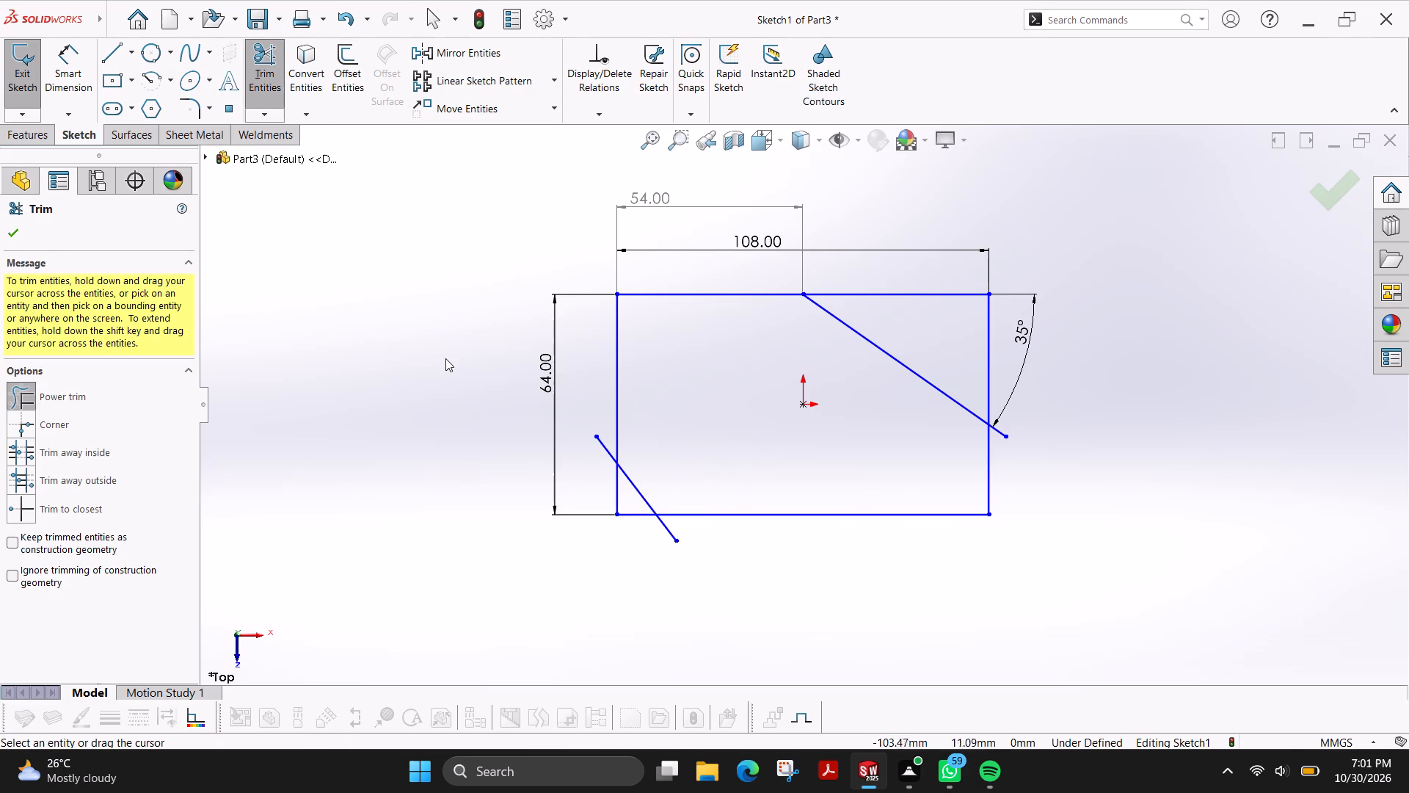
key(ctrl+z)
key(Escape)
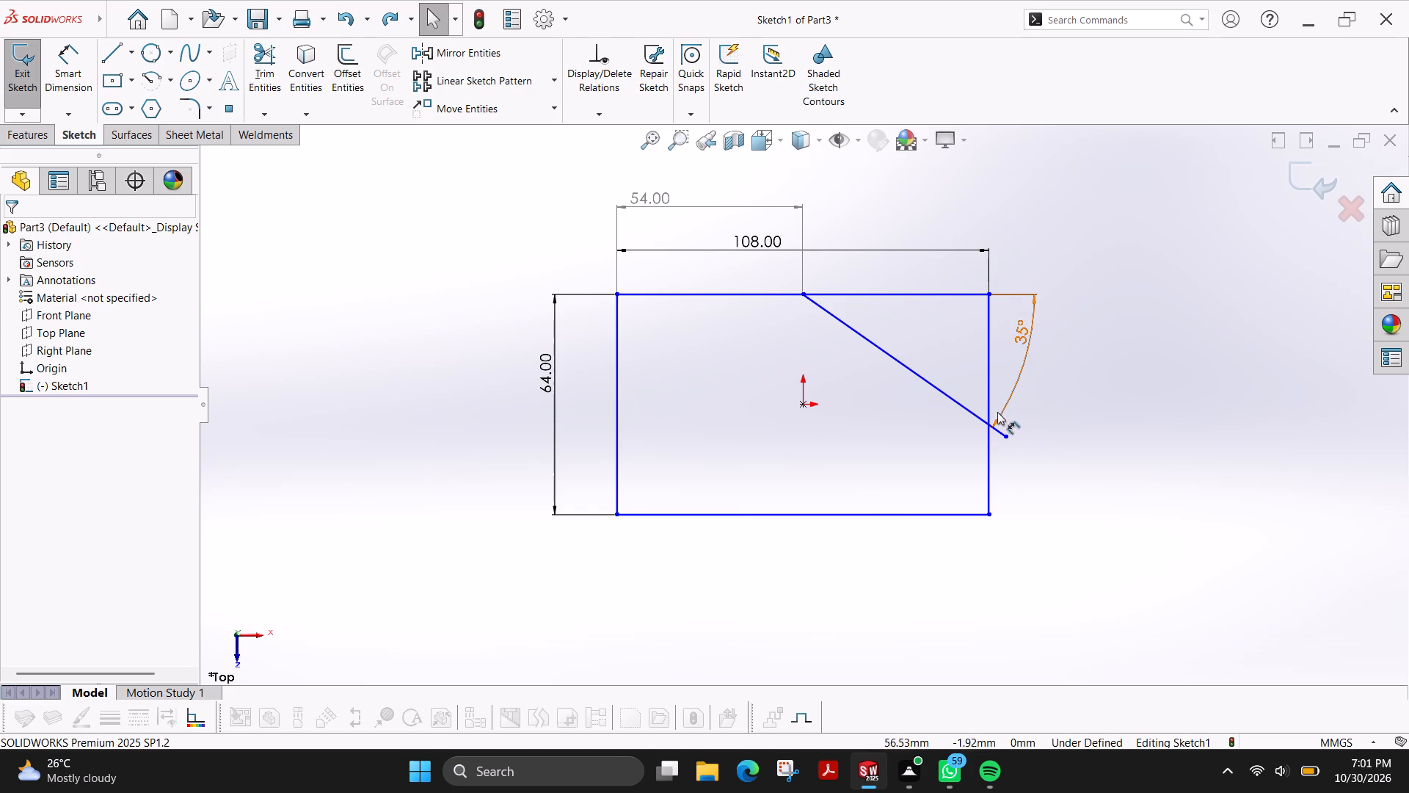
Trim the end of the 35° line that extends beyond the rectangle's right side.
click(275, 77)
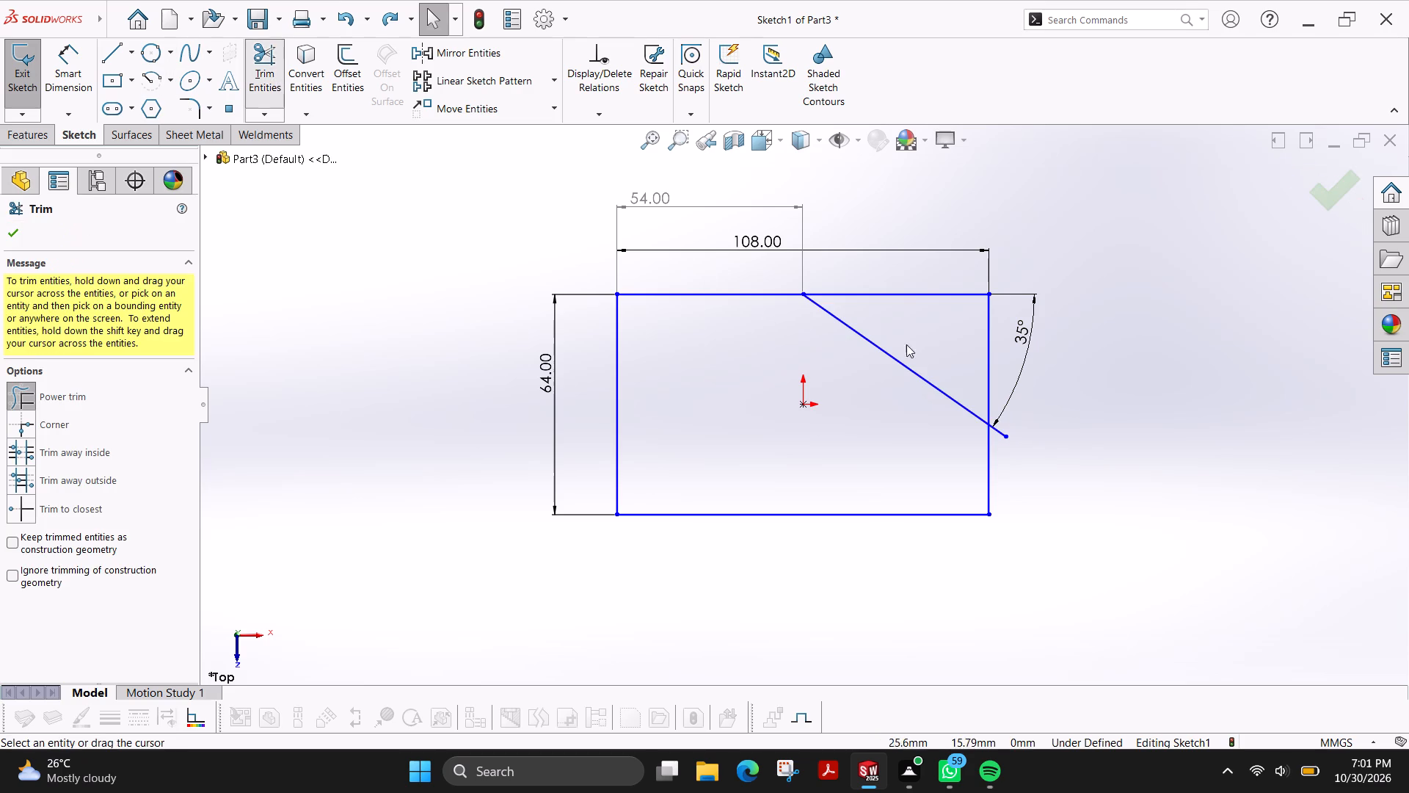
drag(1005, 409, 1003, 445)
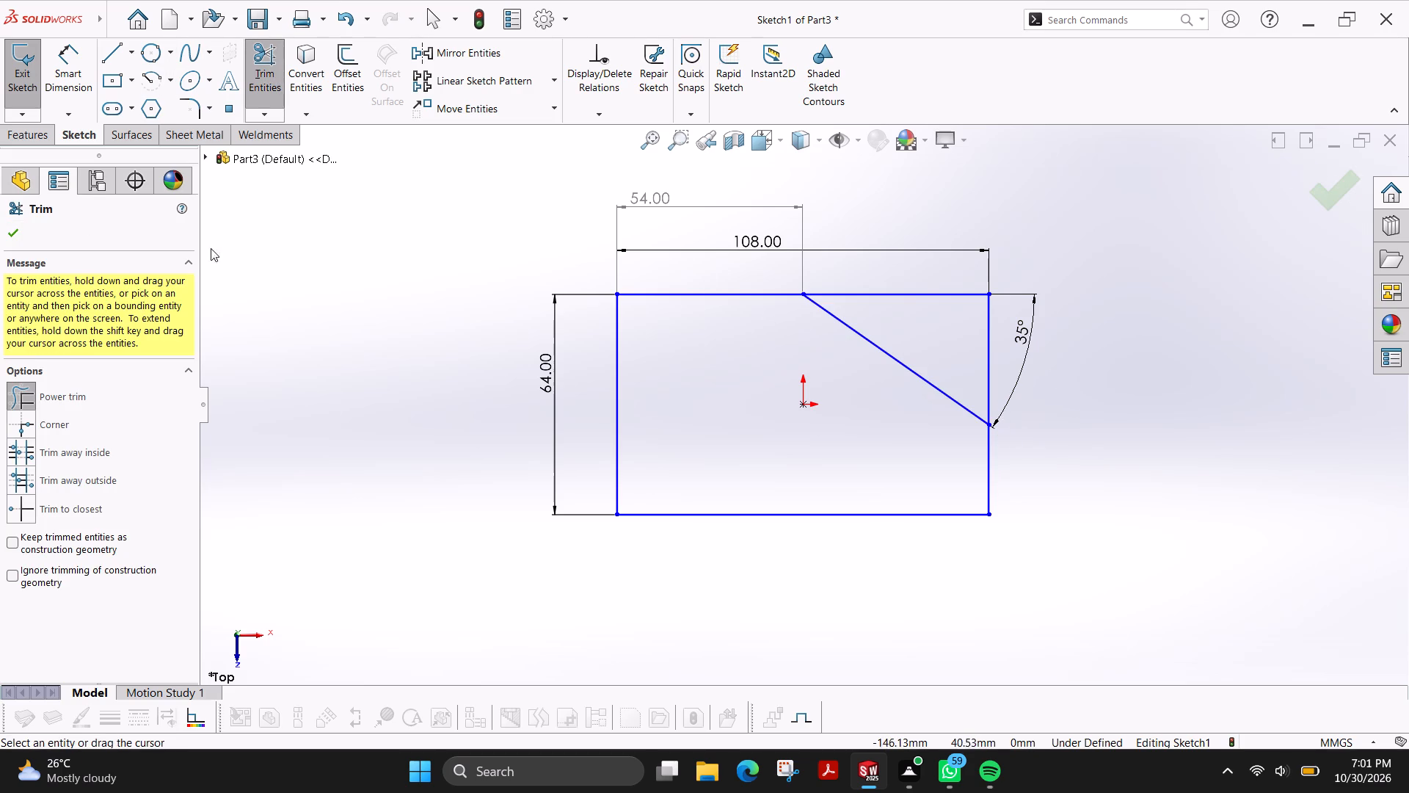
click(23, 230)
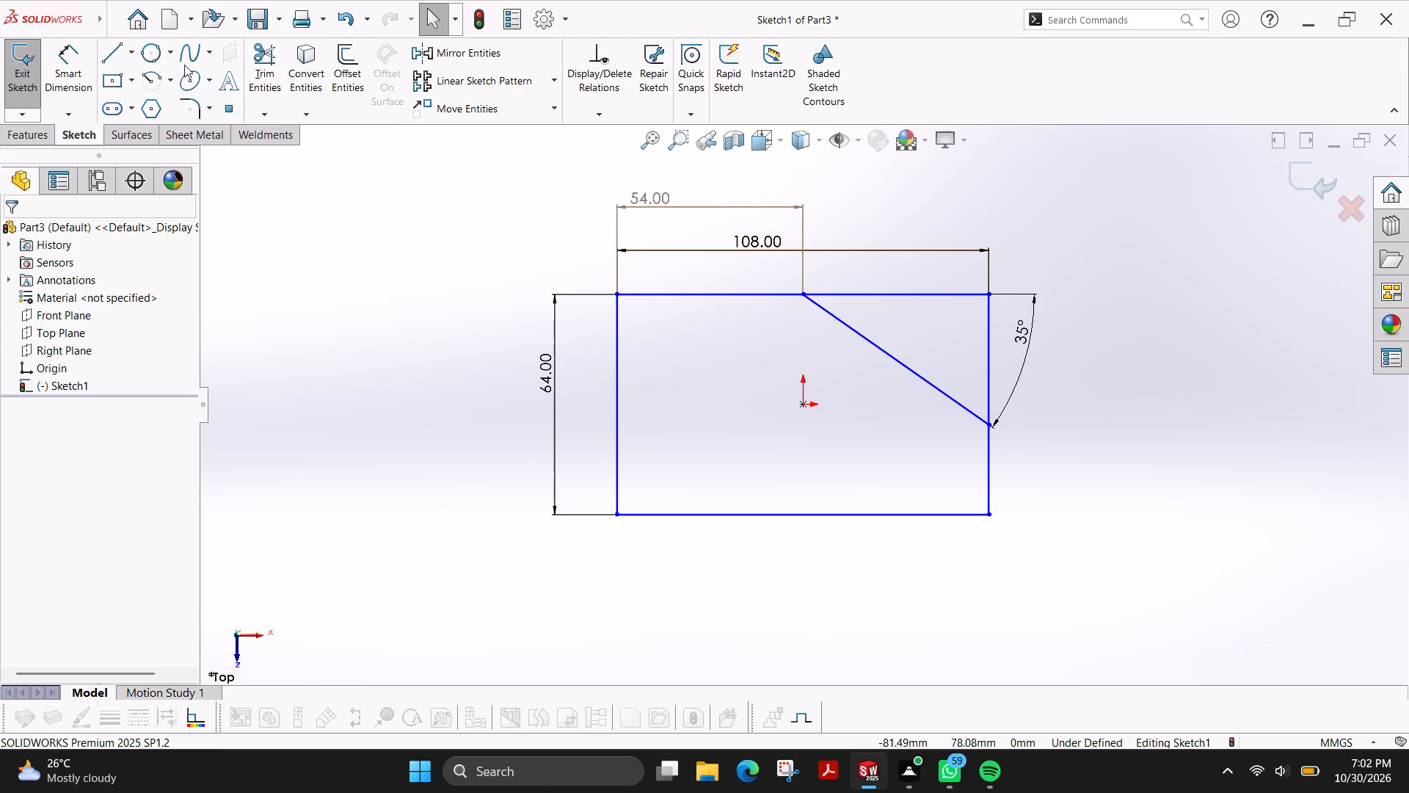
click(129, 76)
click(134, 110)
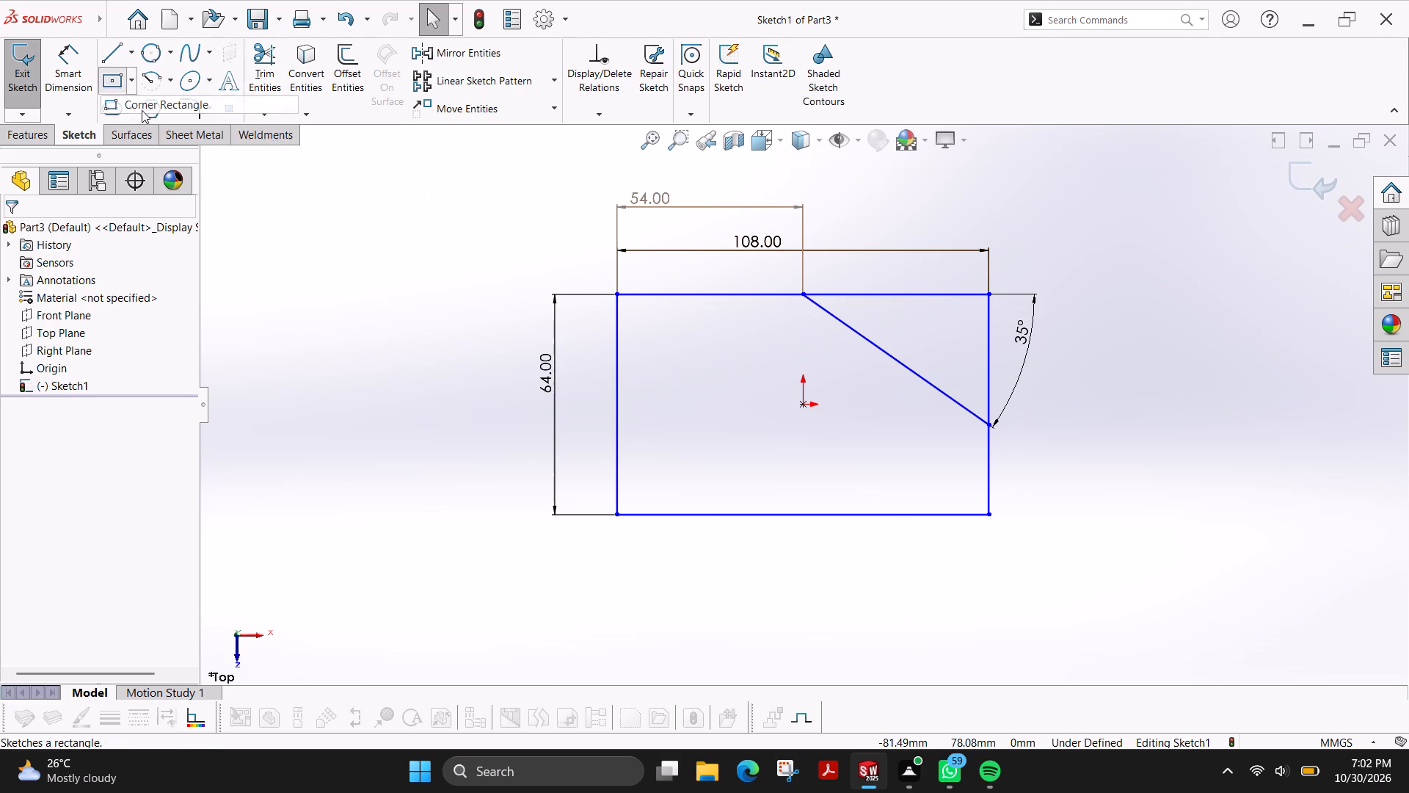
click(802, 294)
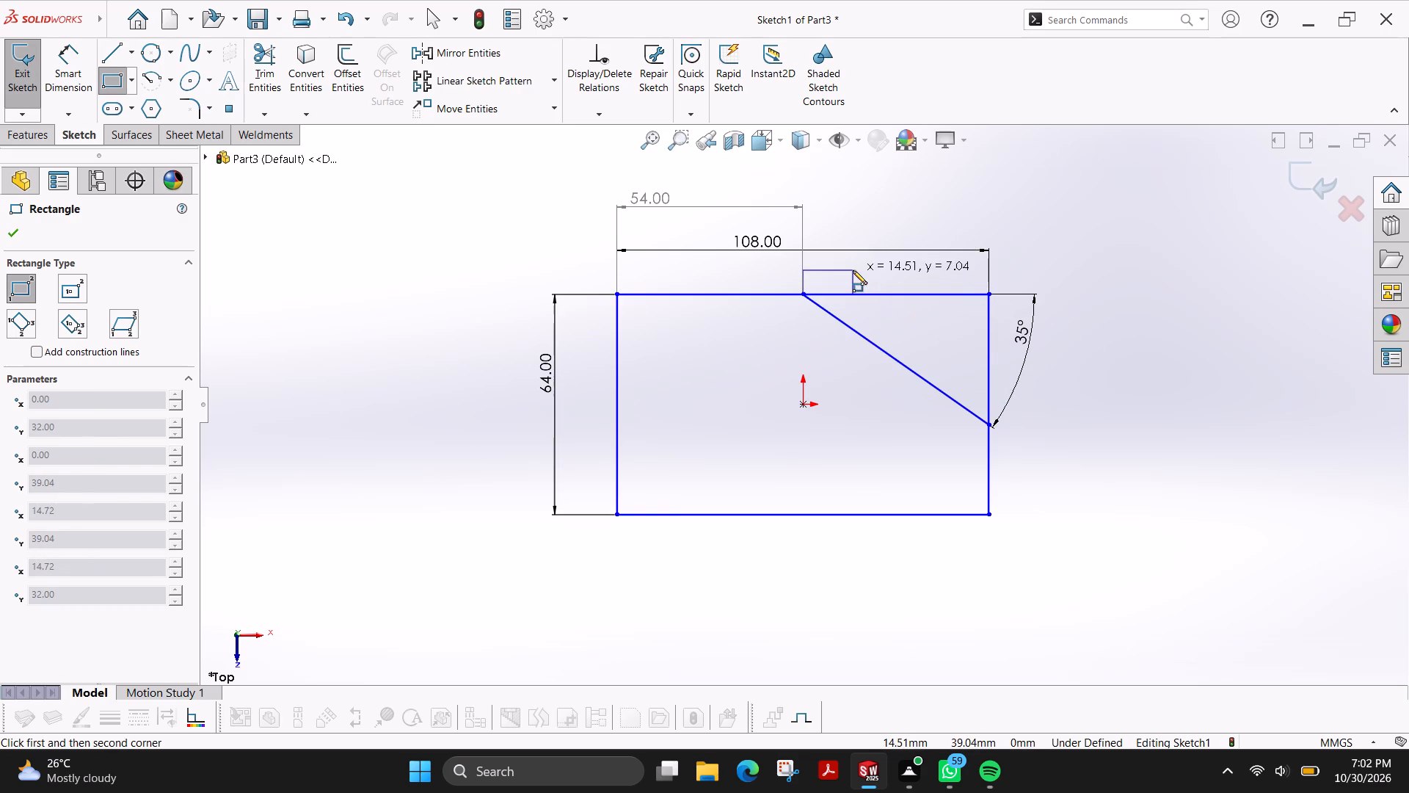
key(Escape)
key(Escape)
Sketch three perpendicular lines closing a tilted rectangle outward from the 35° line, about 66 mm long and 30 mm deep.
click(106, 48)
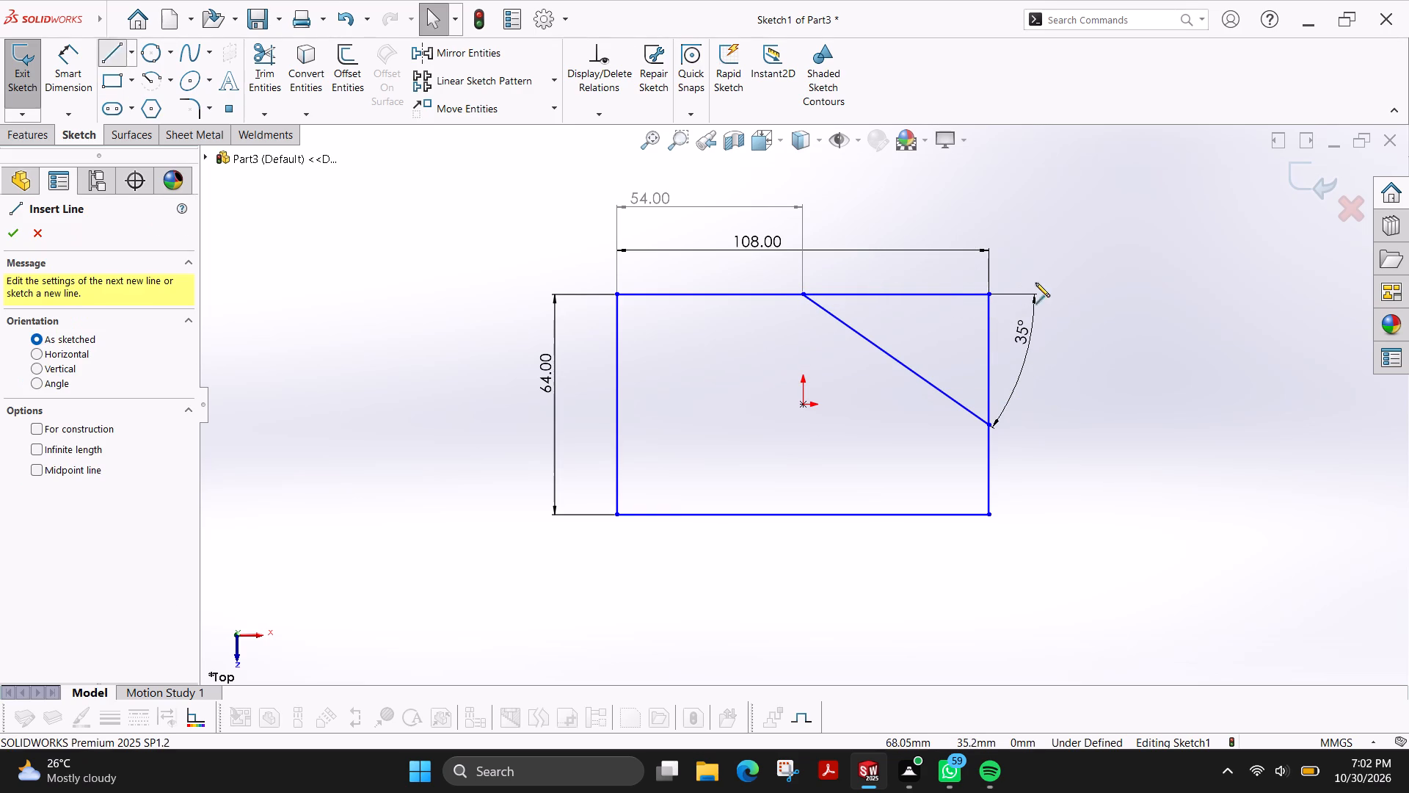
click(802, 293)
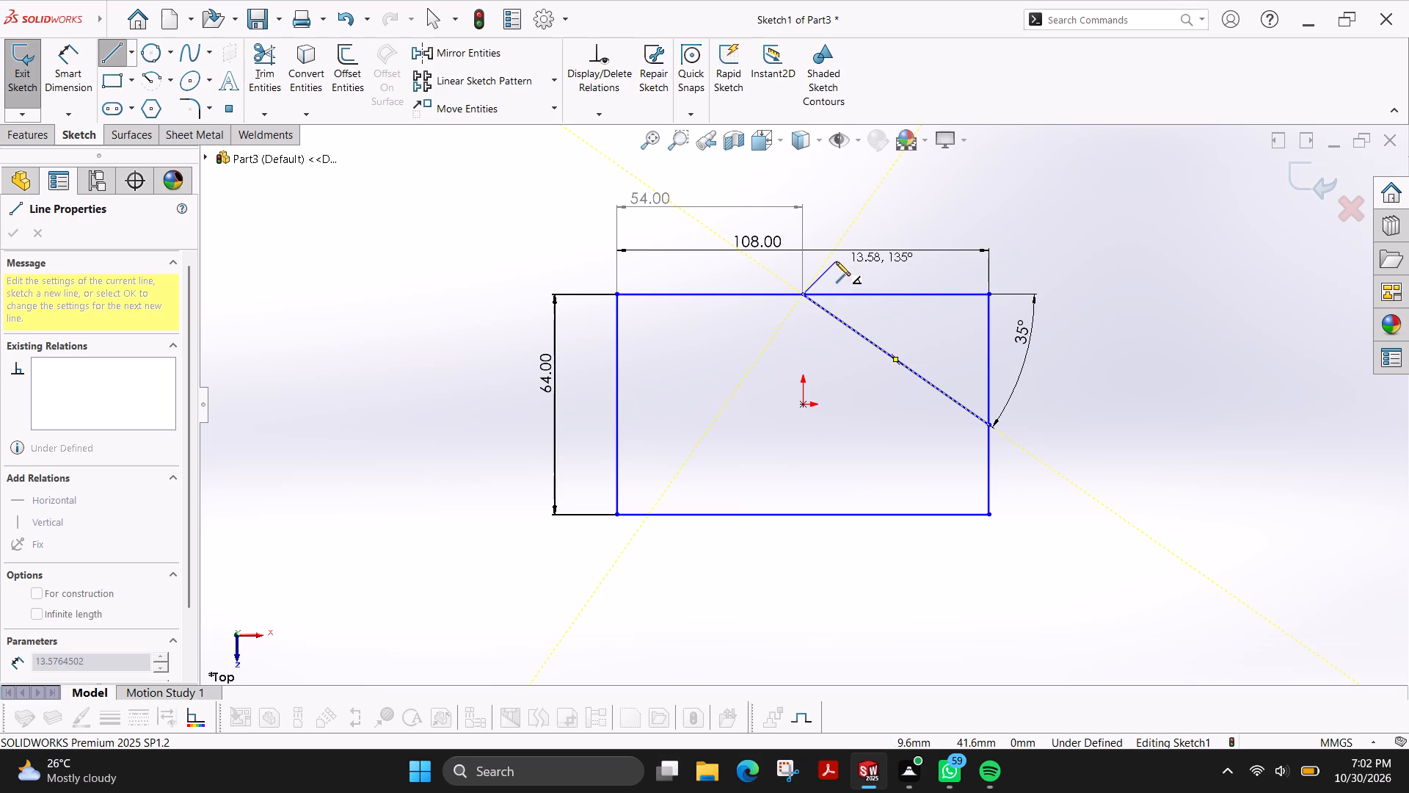
click(862, 209)
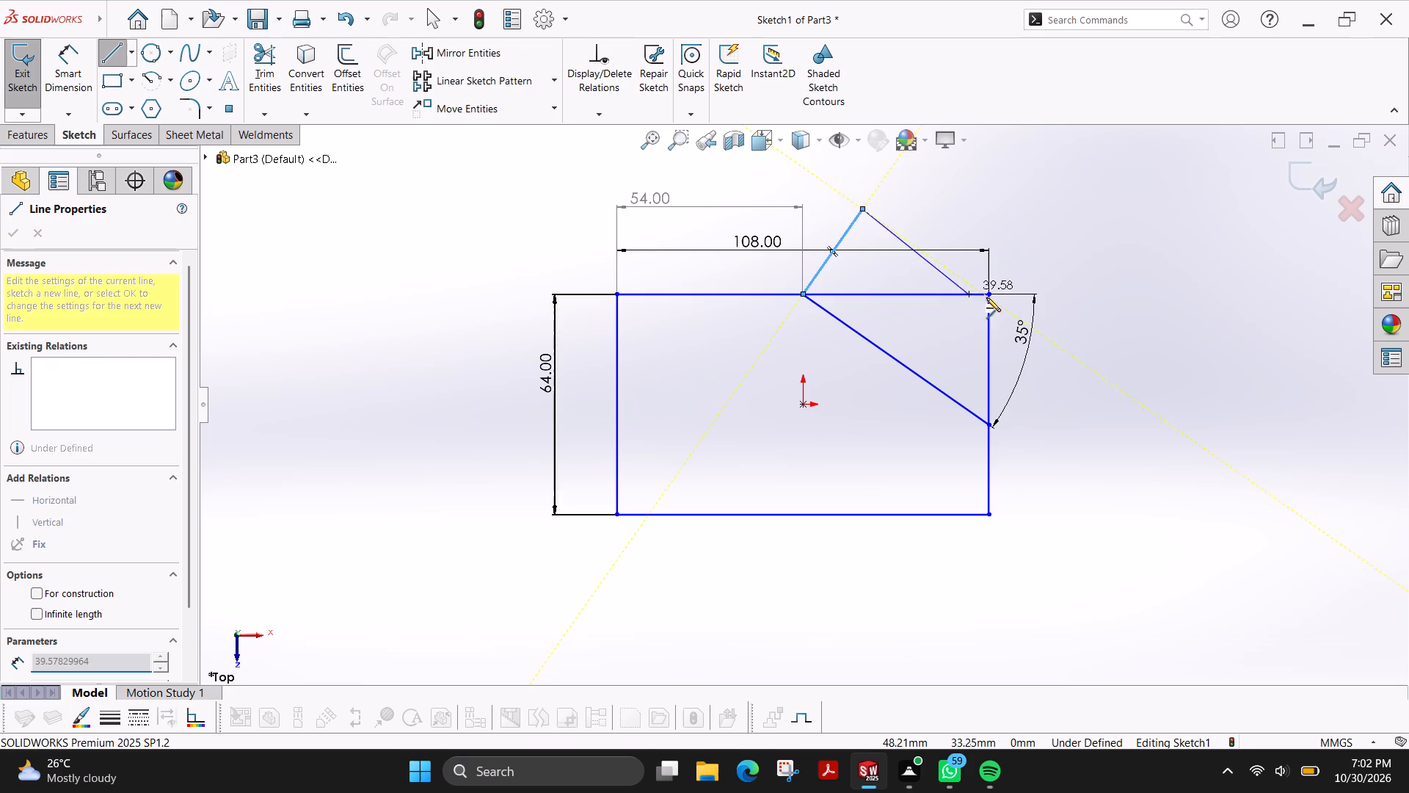
click(1048, 340)
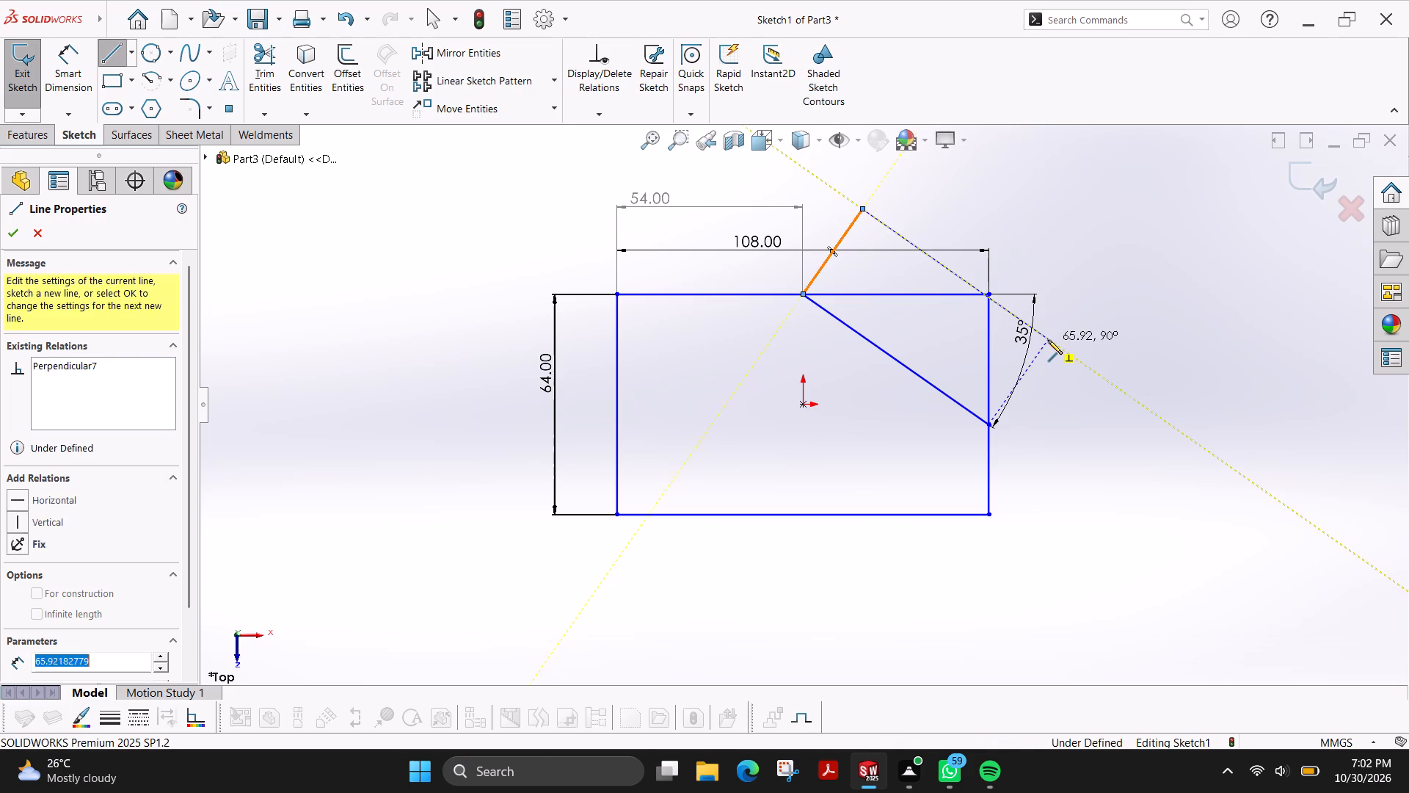
click(989, 424)
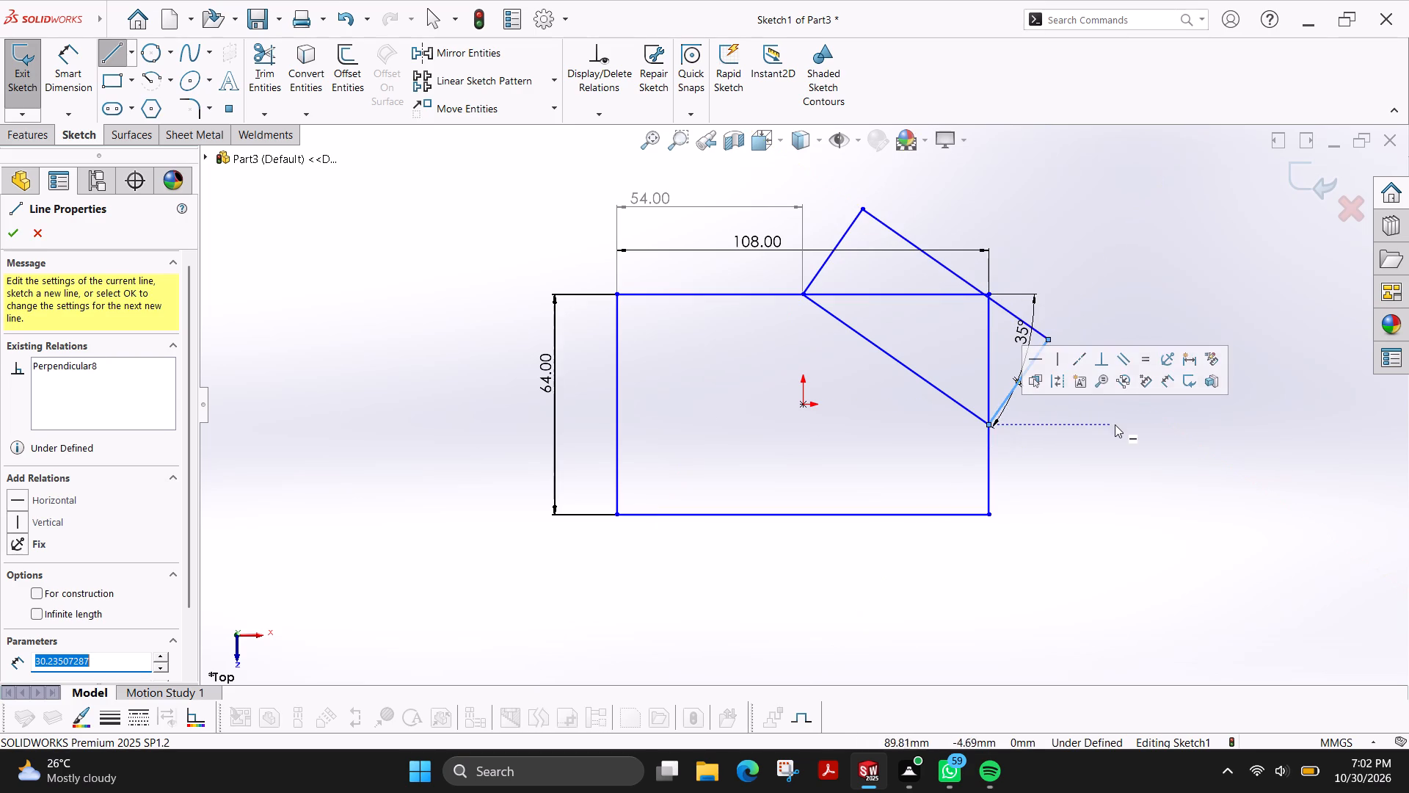
key(Escape)
Trim the small stubs of the base rectangle's upper-right corner that protrude past the tilted rectangle's outer side.
scroll(1008, 369, down, 5)
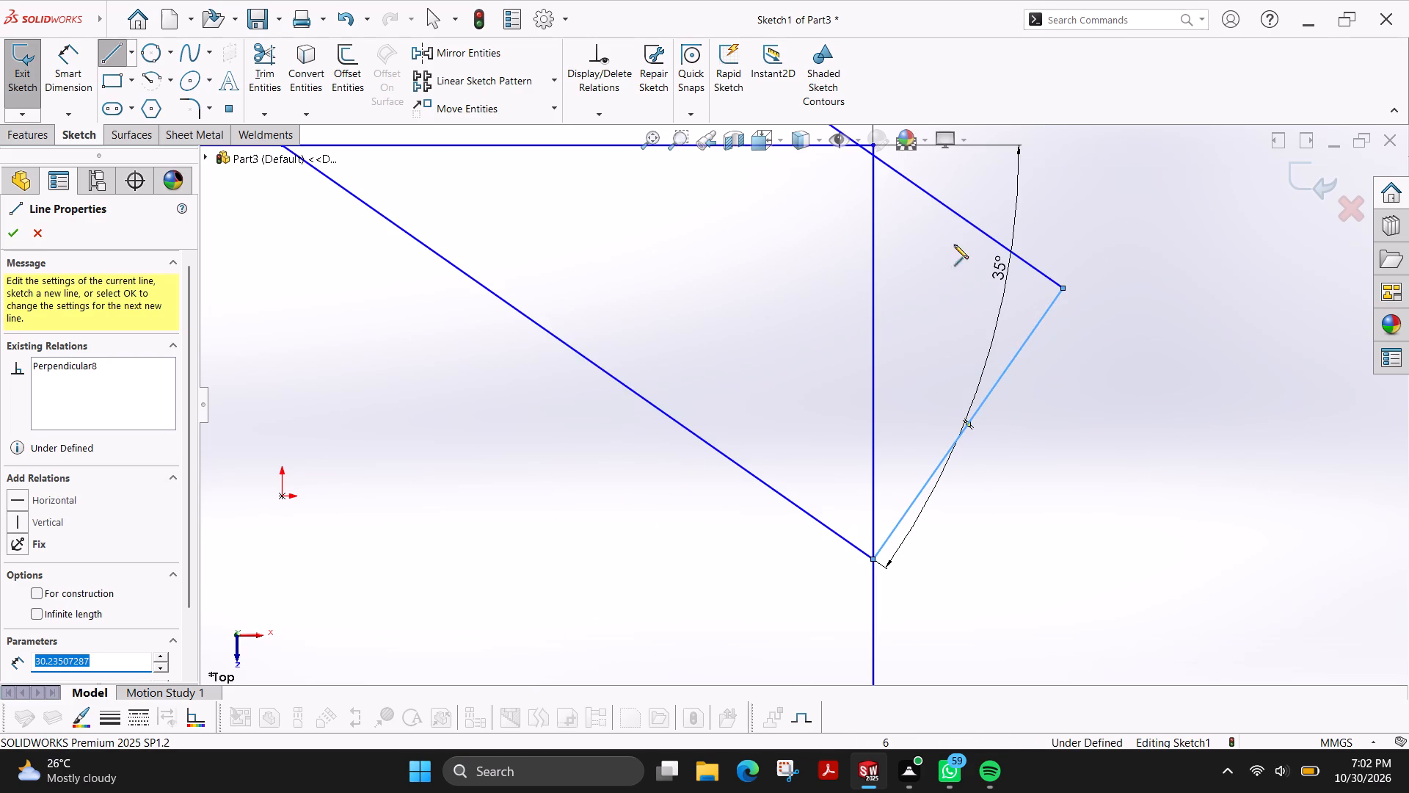
scroll(961, 250, up, 4)
scroll(905, 254, down, 5)
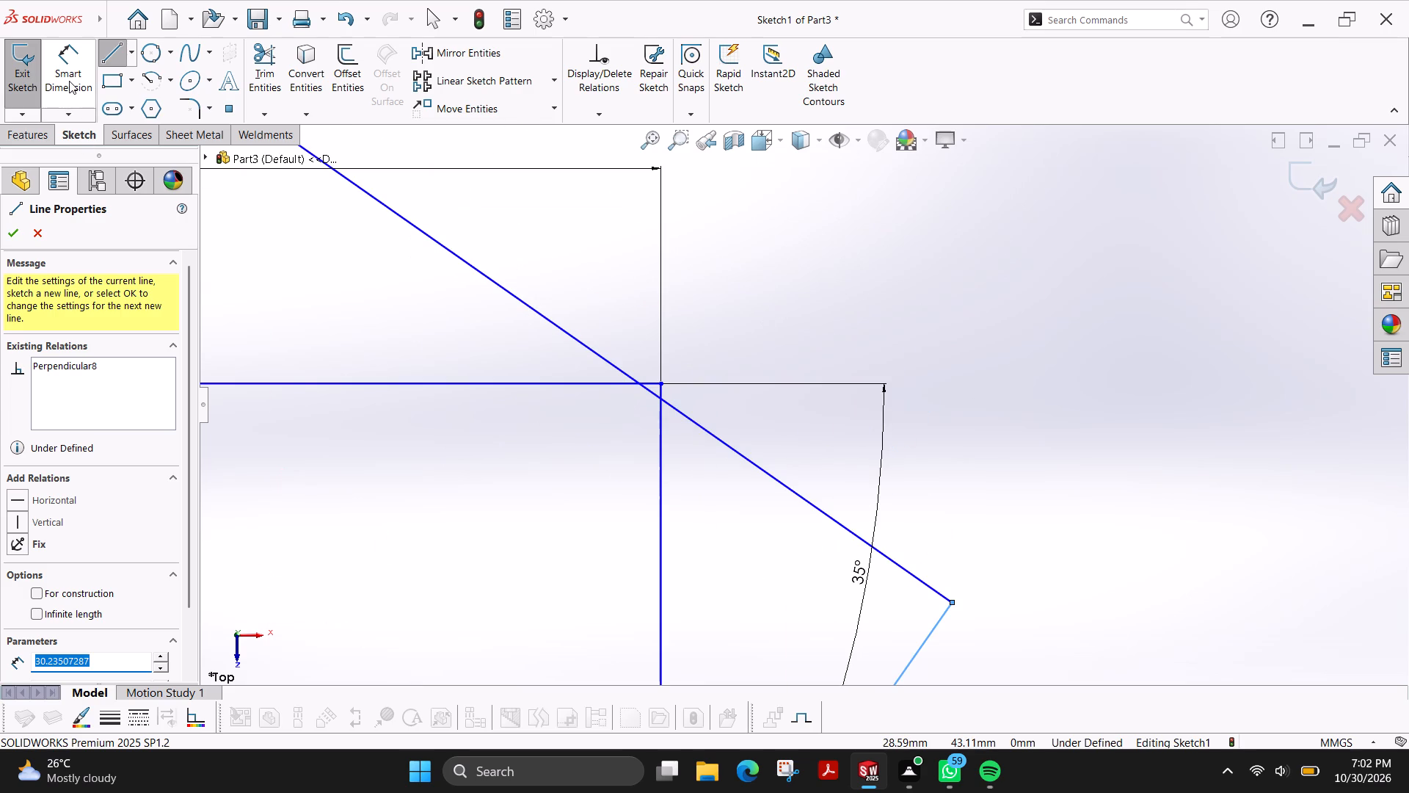
click(263, 75)
drag(646, 378, 652, 378)
scroll(724, 371, up, 7)
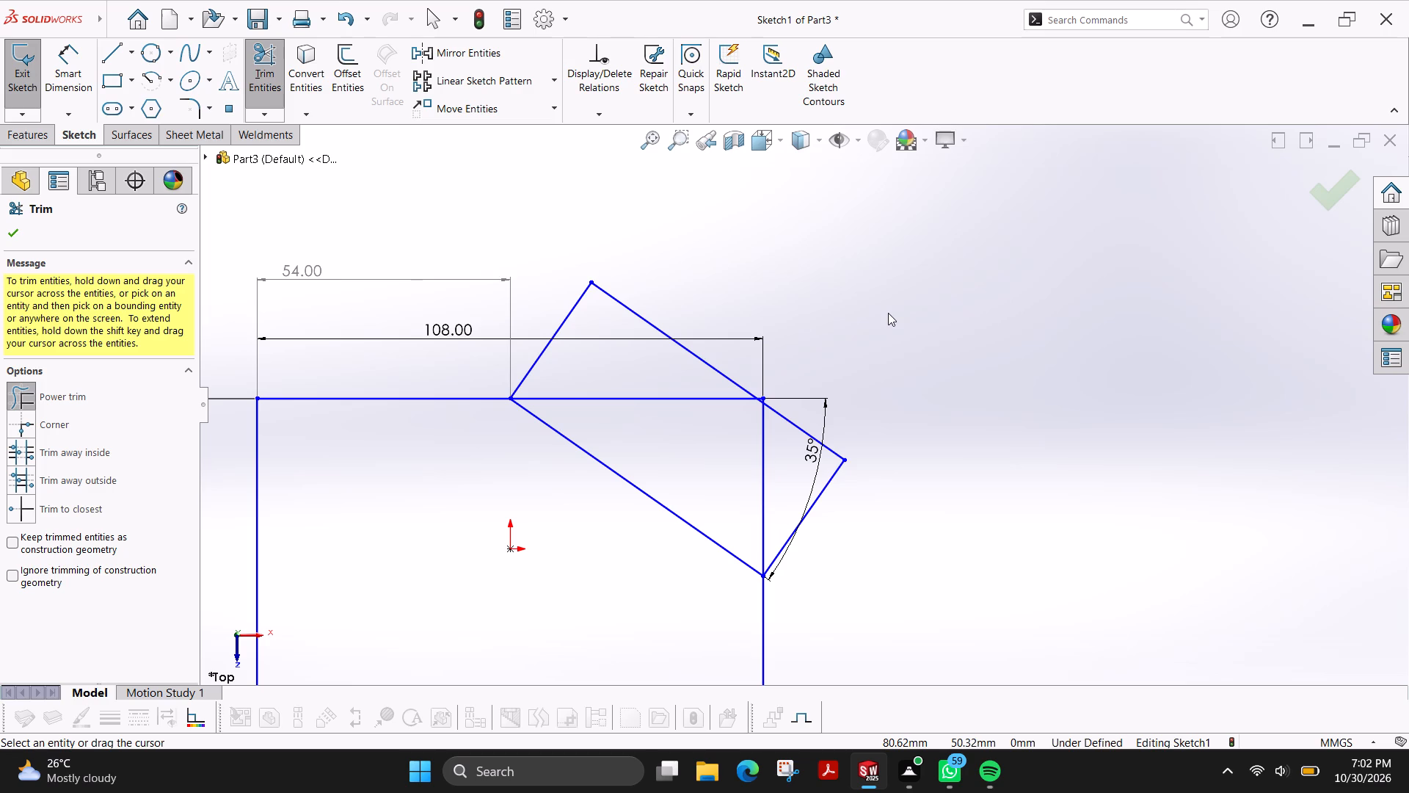
scroll(878, 321, down, 3)
scroll(652, 477, down, 6)
scroll(743, 408, down, 3)
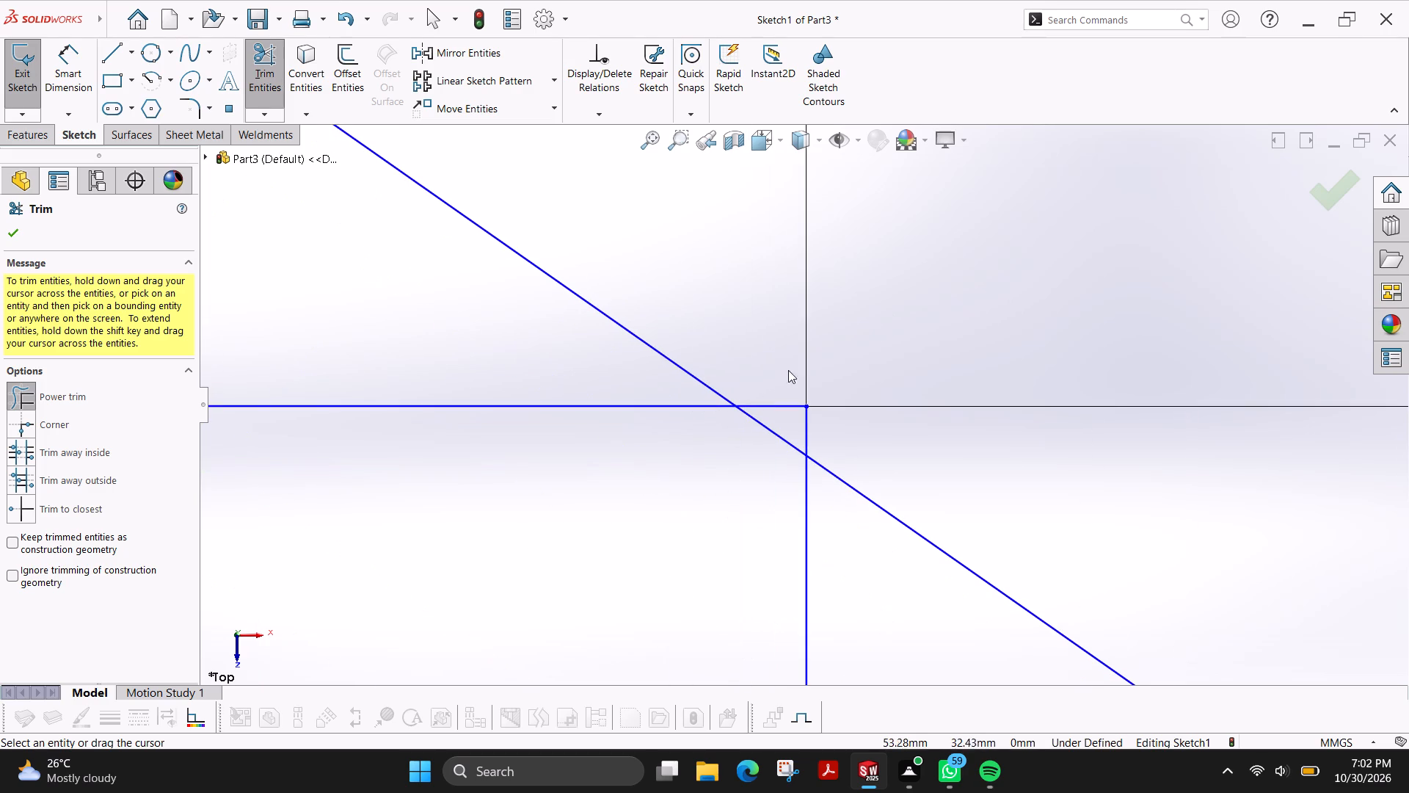
drag(773, 383, 843, 440)
Trim away the remaining parts of the base rectangle's top and right sides that lie inside the tilted rectangle.
scroll(837, 427, up, 6)
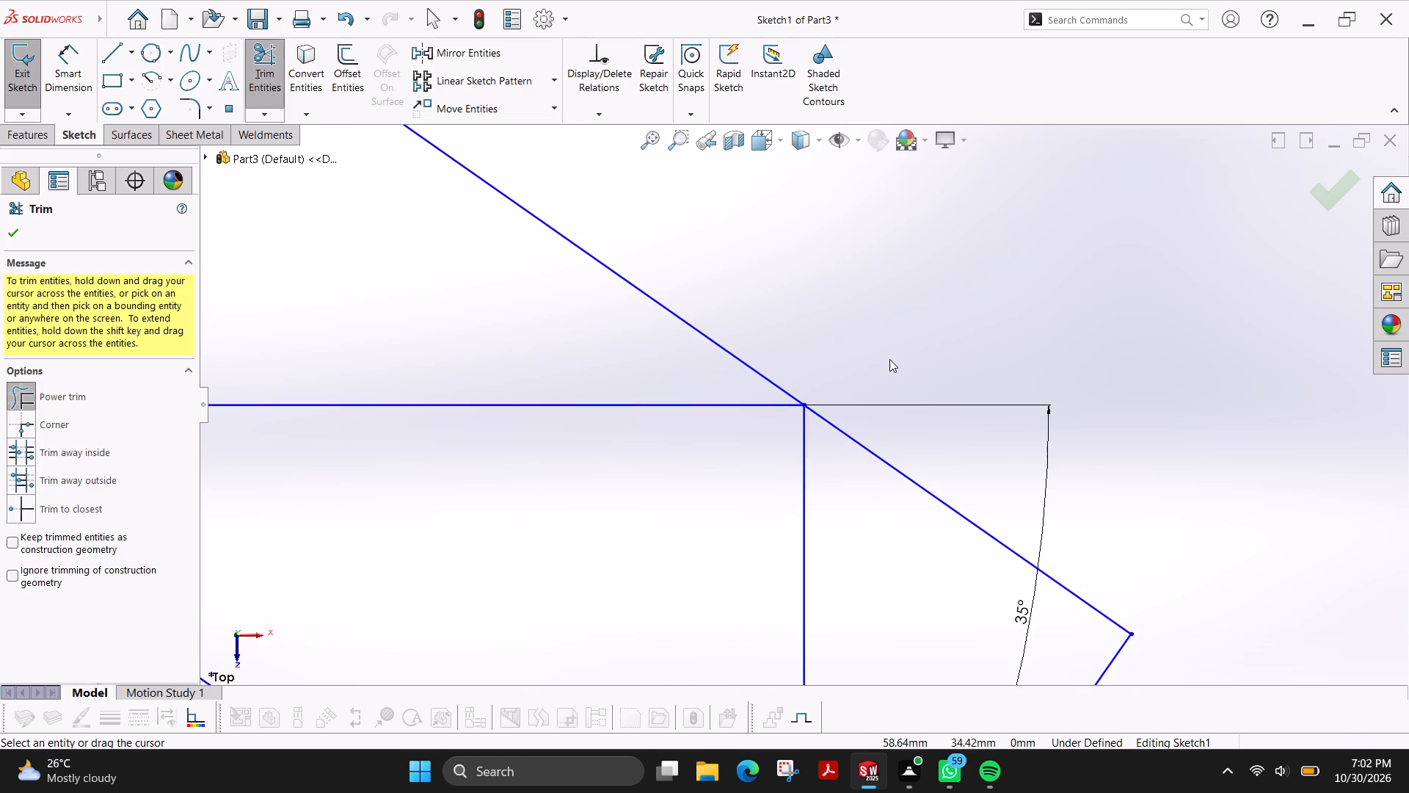
scroll(891, 357, up, 7)
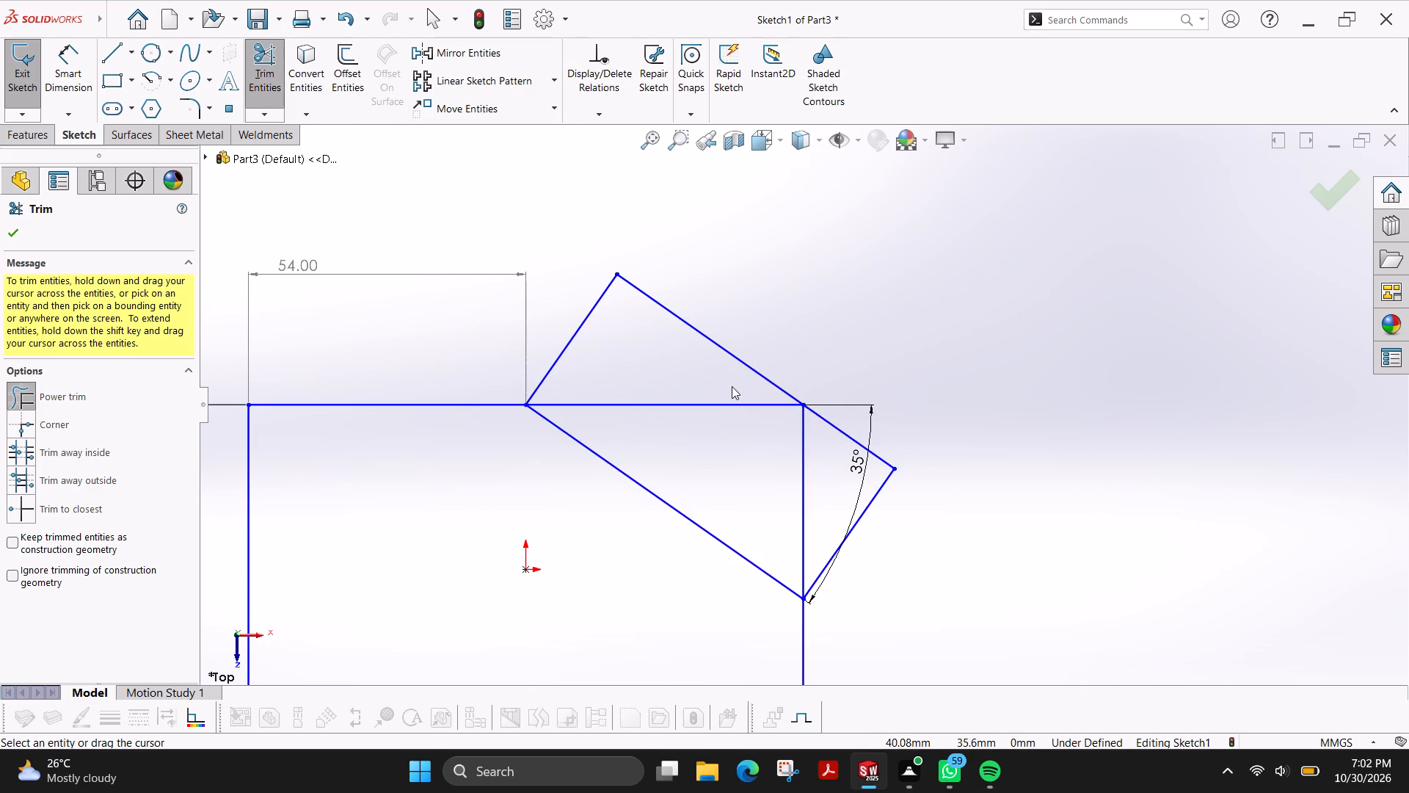
drag(725, 387, 829, 474)
scroll(771, 458, up, 2)
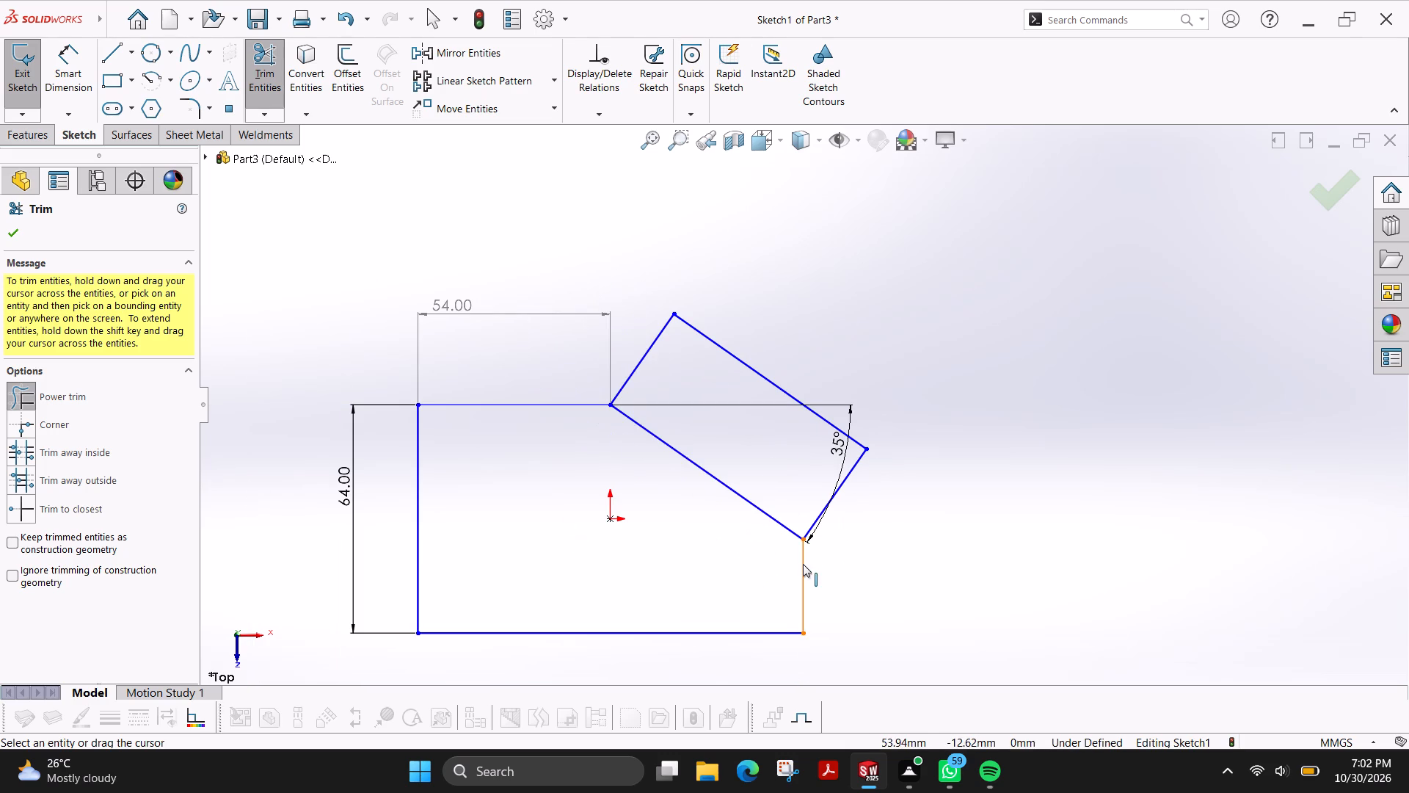
scroll(470, 402, up, 1)
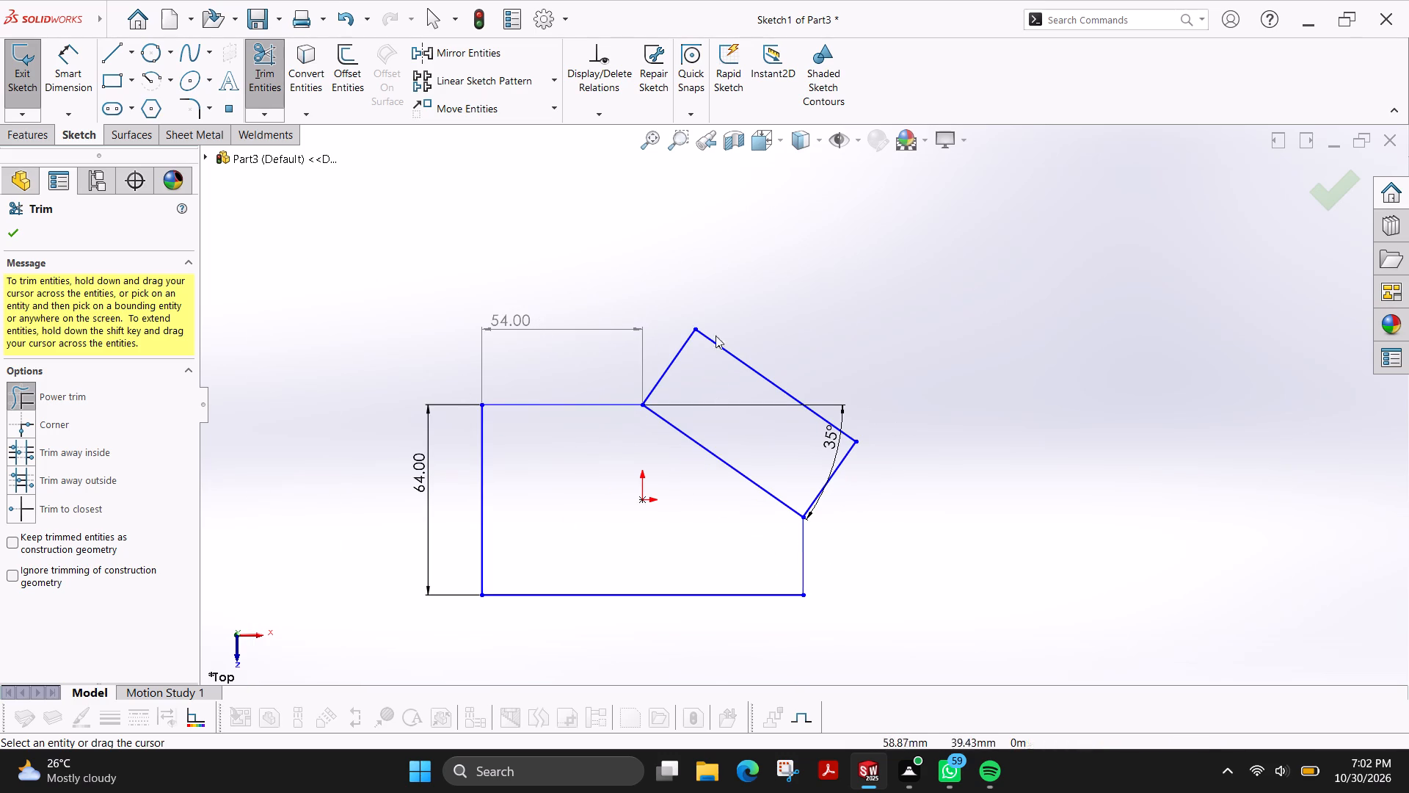
click(7, 236)
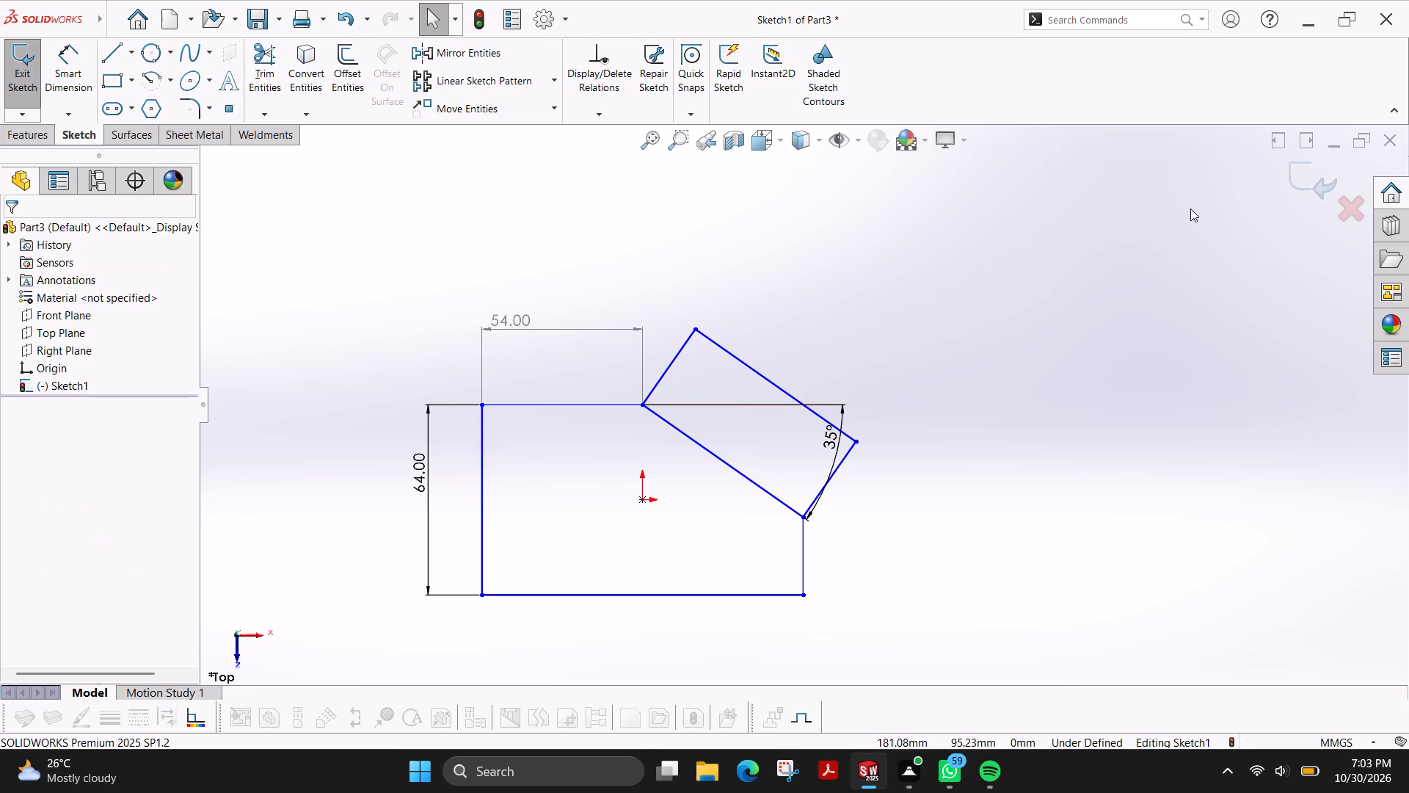
Finish the sketch and extrude only its large base region as a Blind boss 4 mm thick.
click(1297, 177)
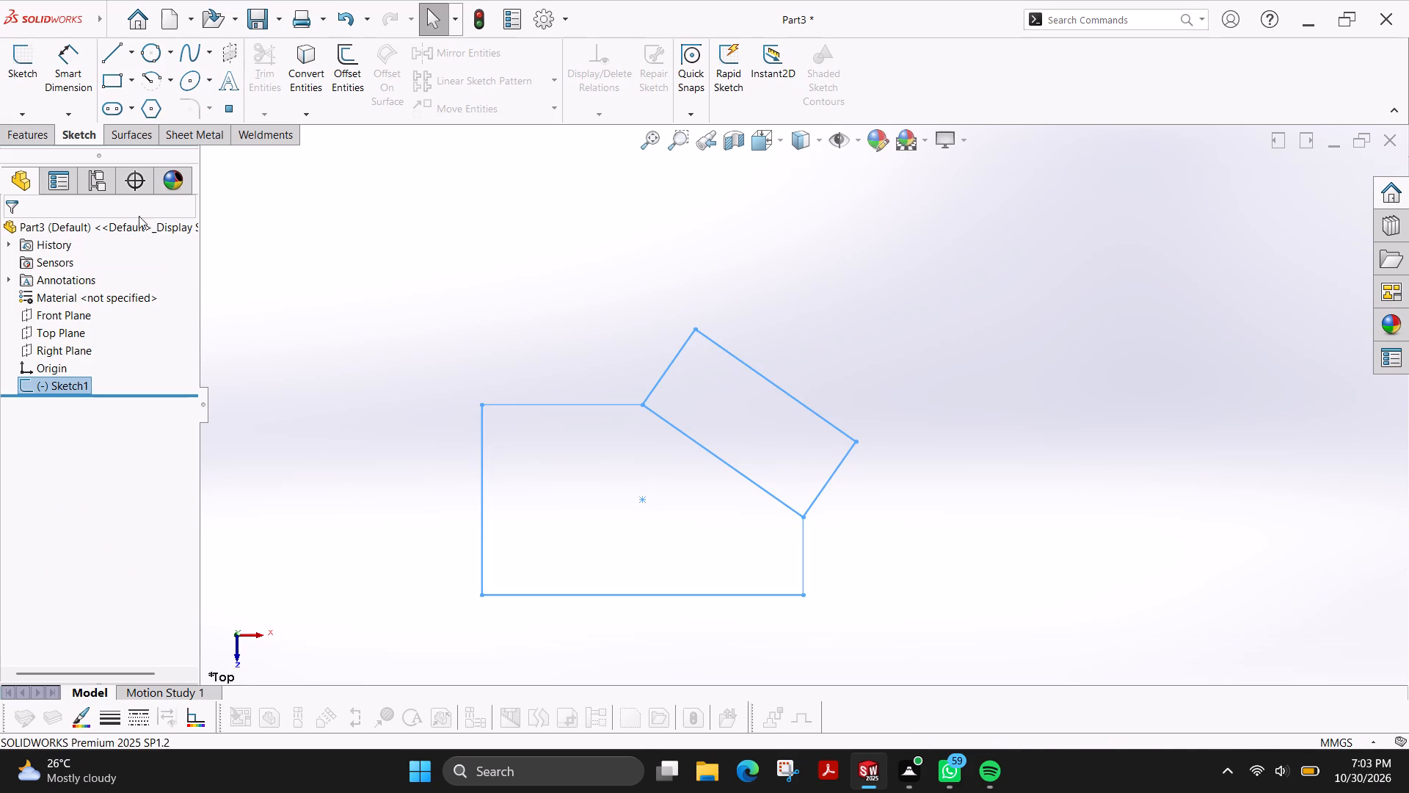
click(30, 129)
click(18, 73)
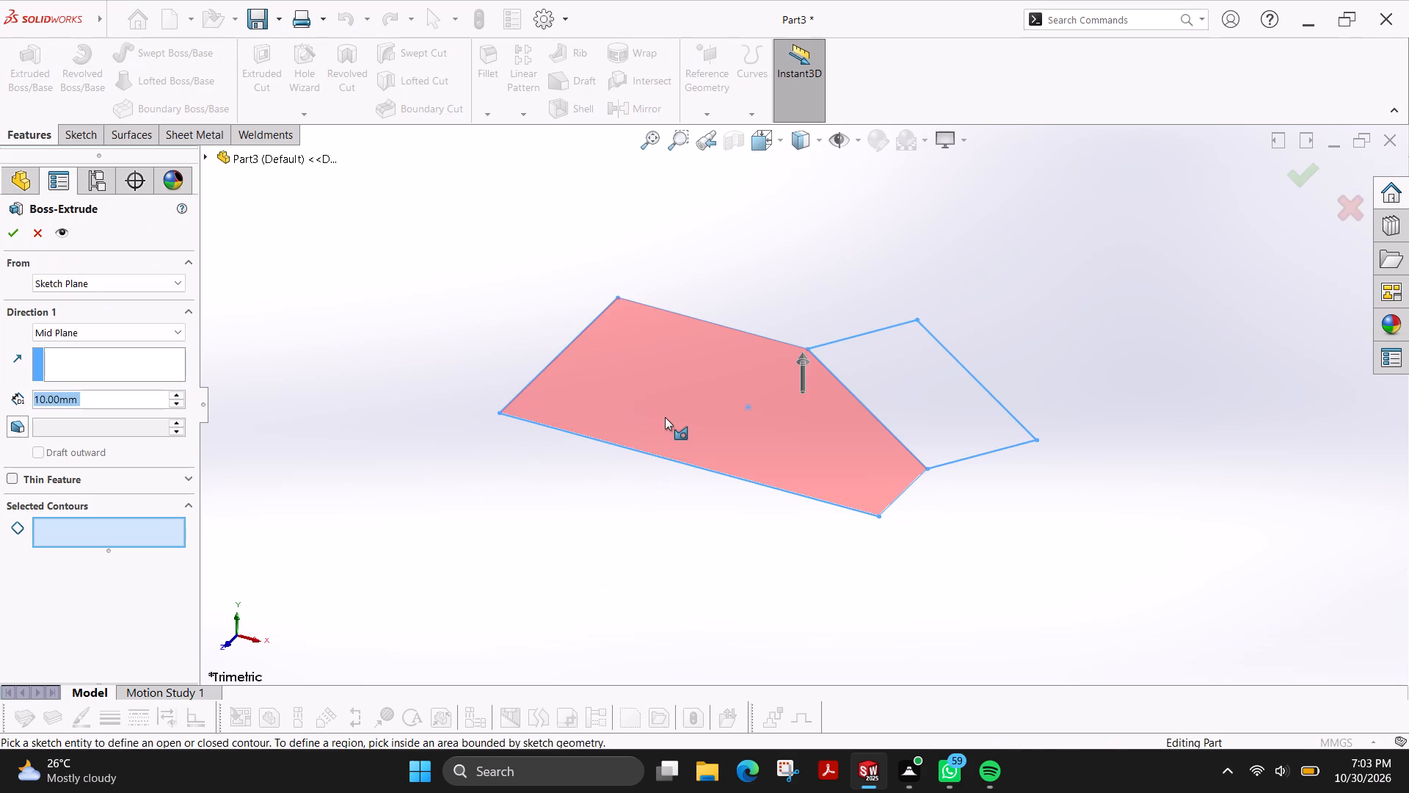
click(665, 417)
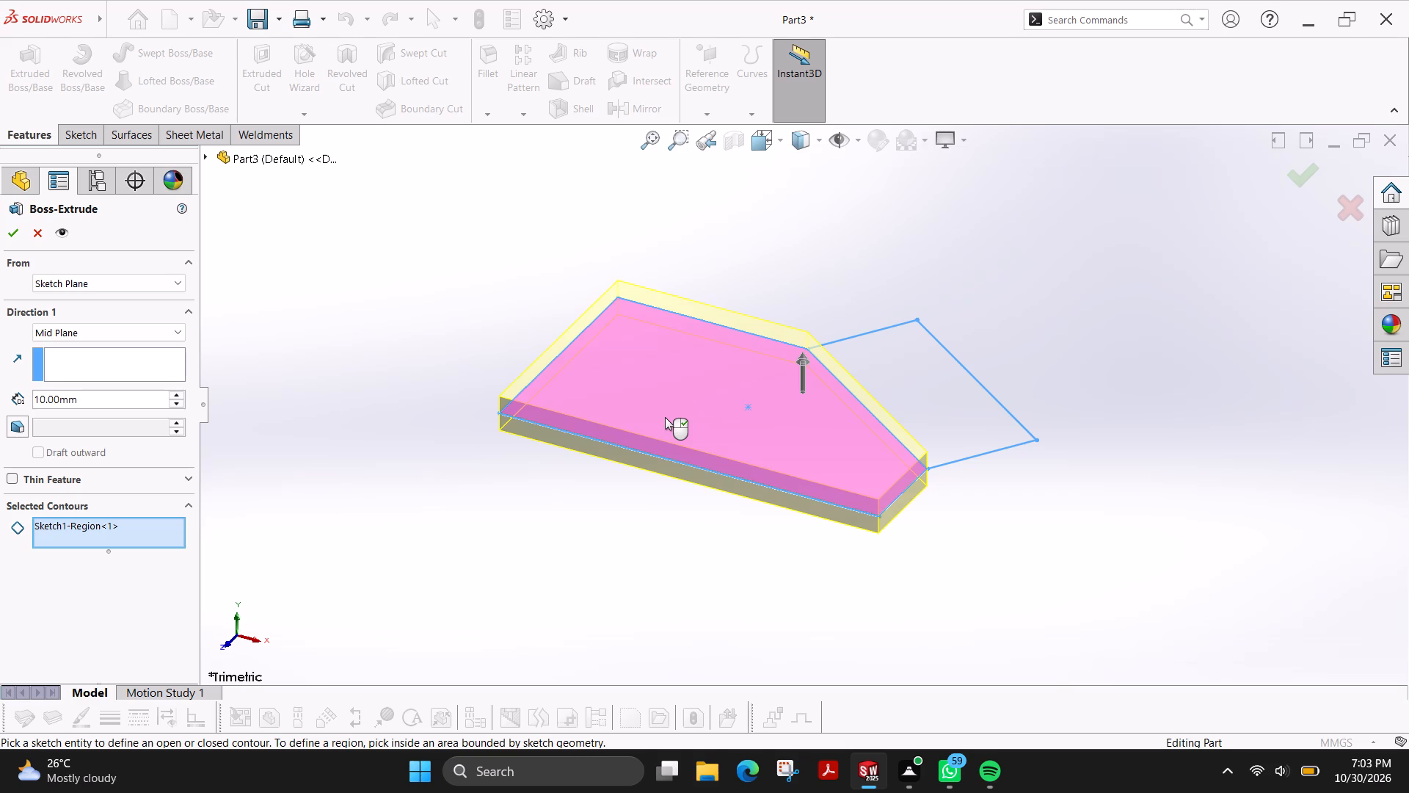
click(102, 330)
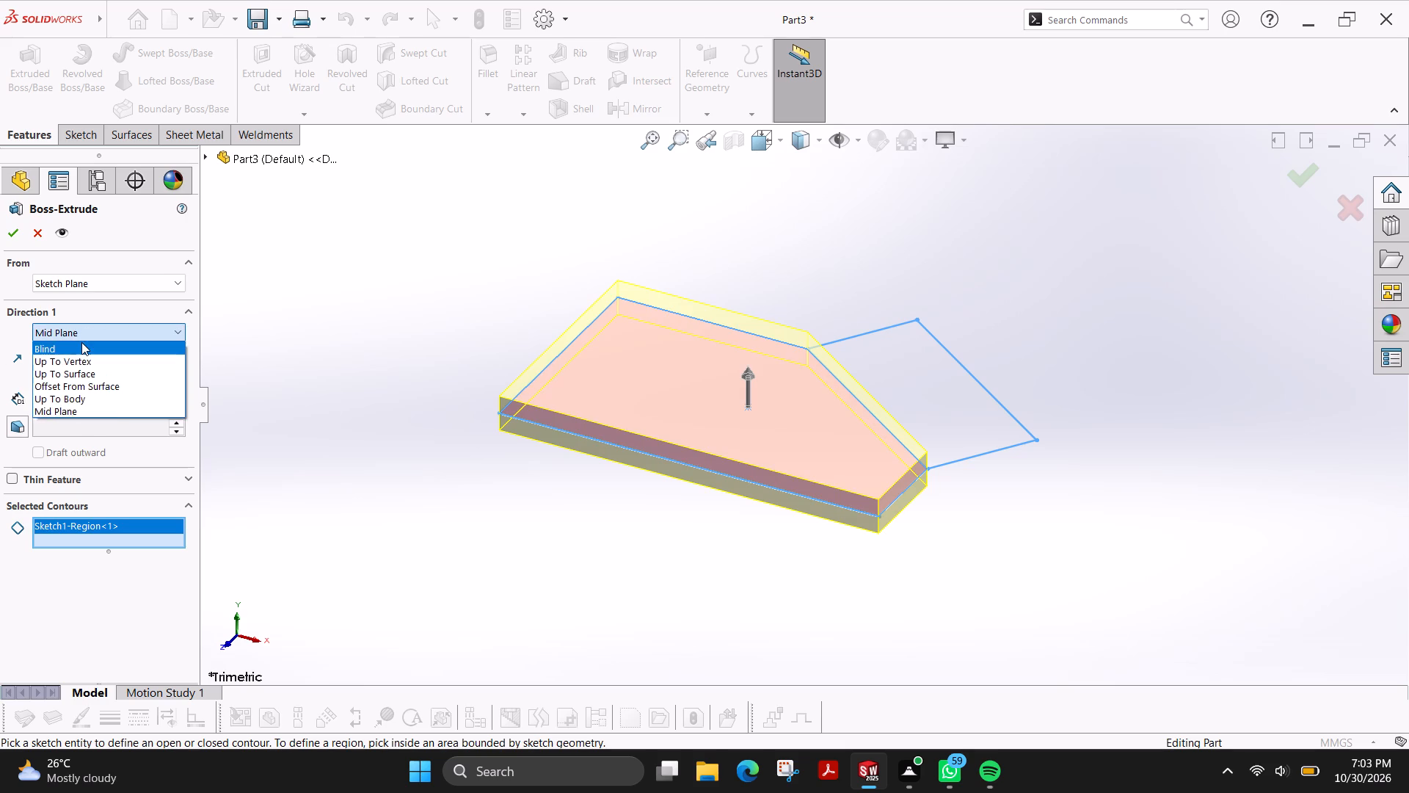
click(81, 344)
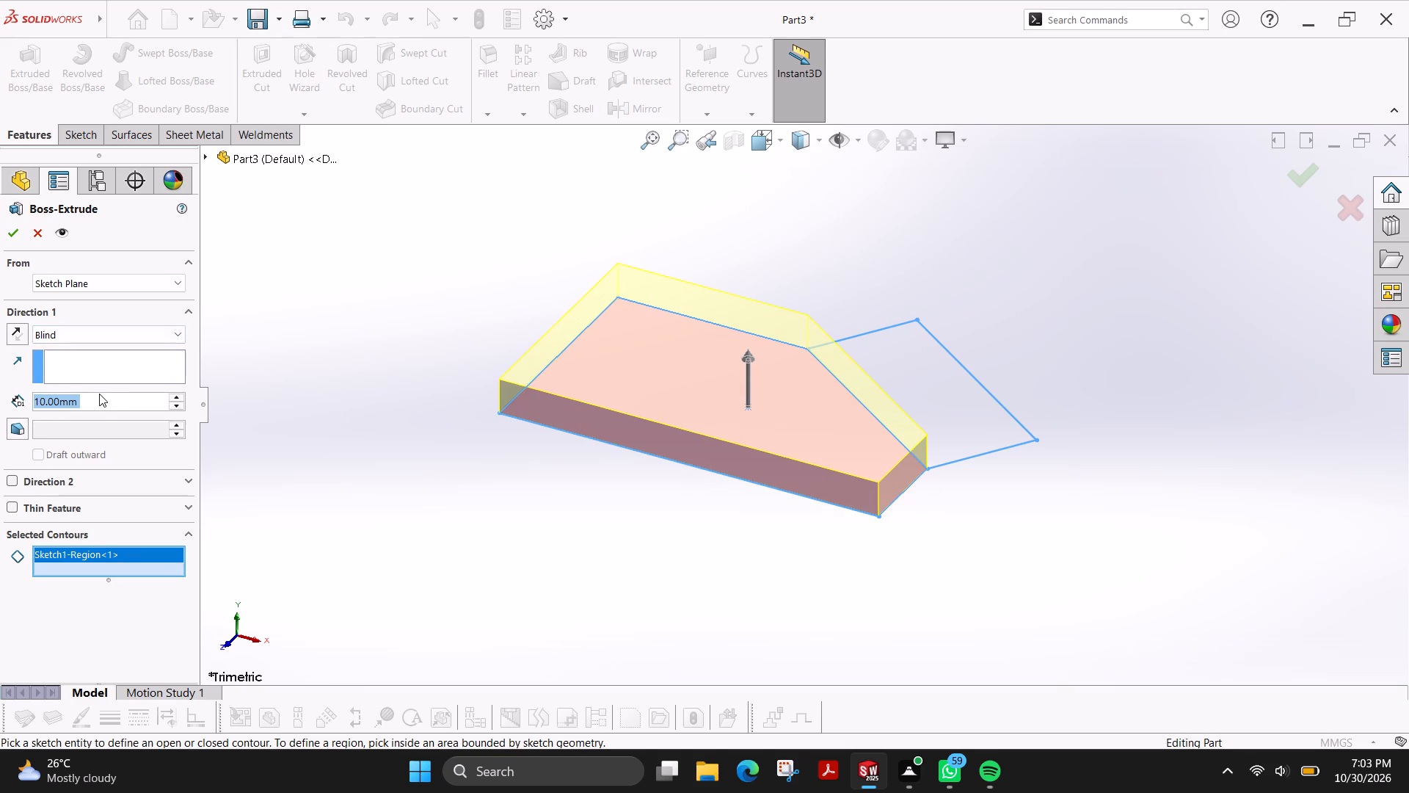
key(4)
key(Return)
click(14, 231)
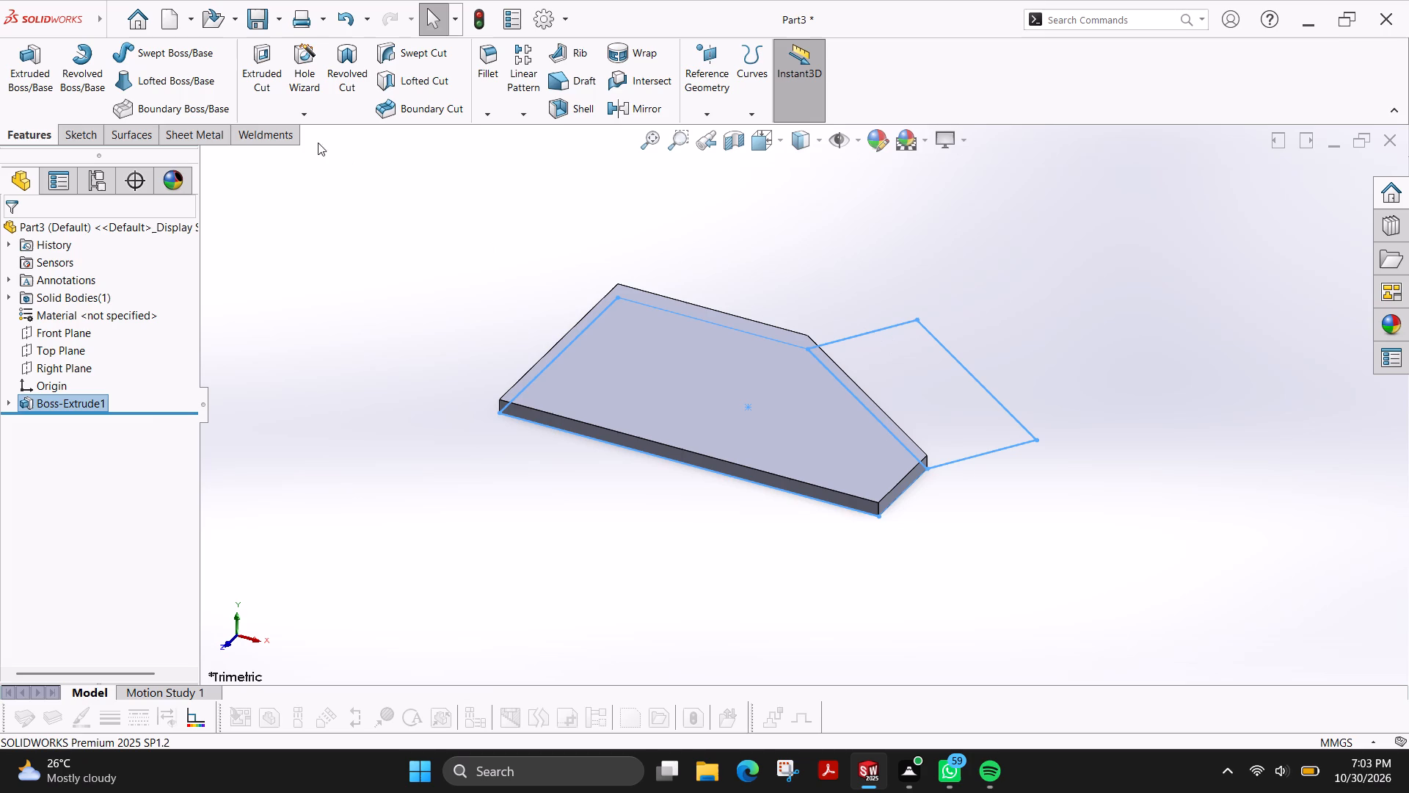
Extrude the tilted rectangle region of the same sketch as a Blind boss 20 mm high, merged with the base.
click(10, 71)
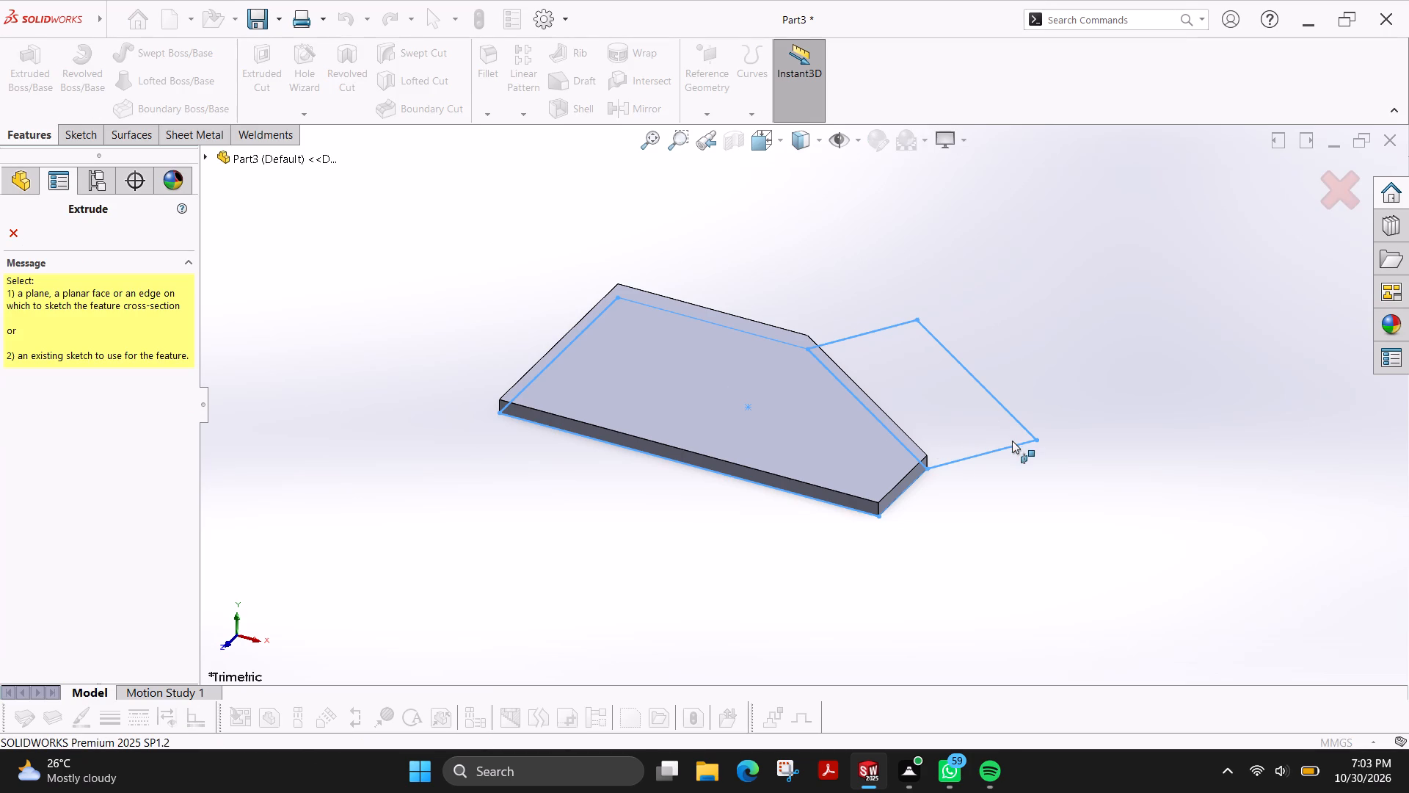
click(207, 159)
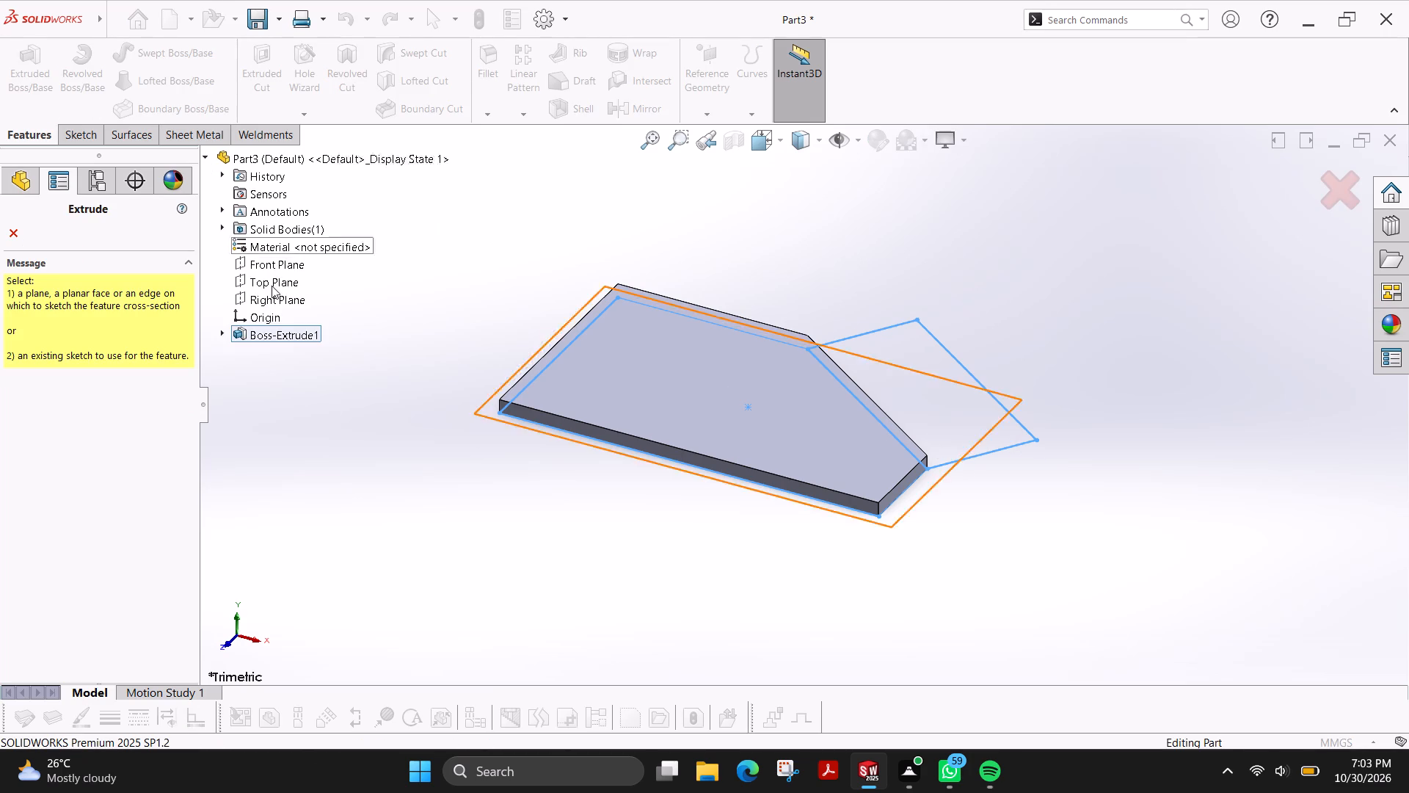
click(222, 334)
click(263, 353)
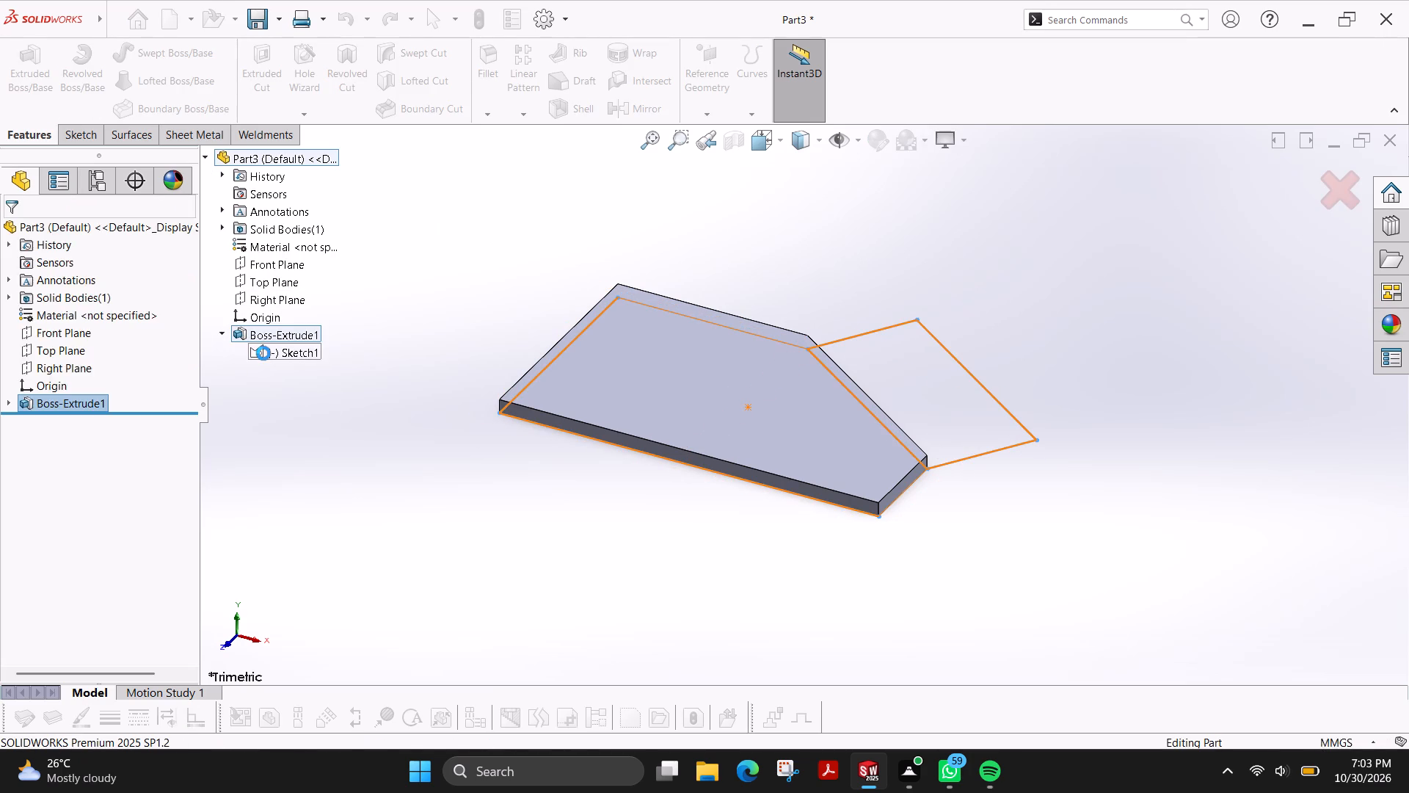
click(929, 393)
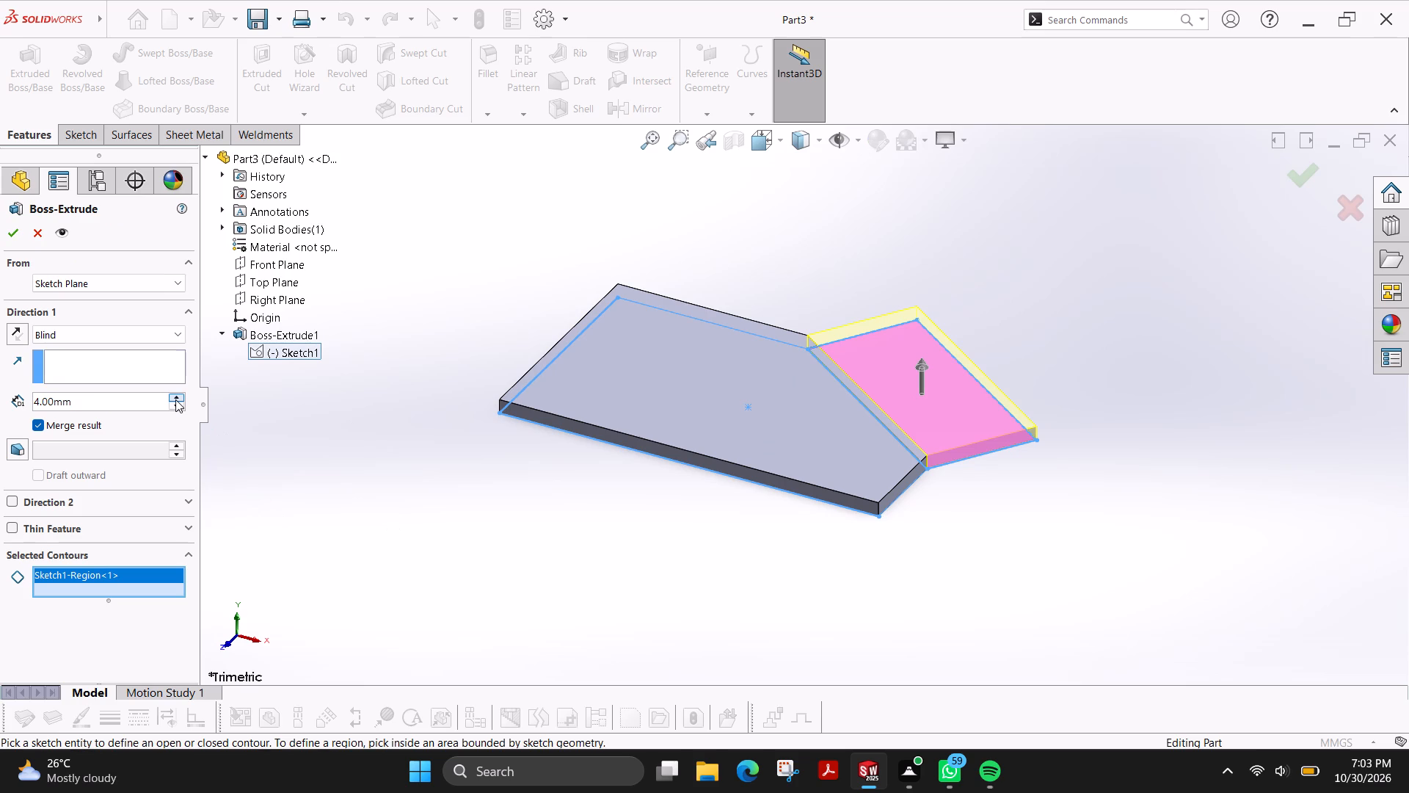
double_click(129, 399)
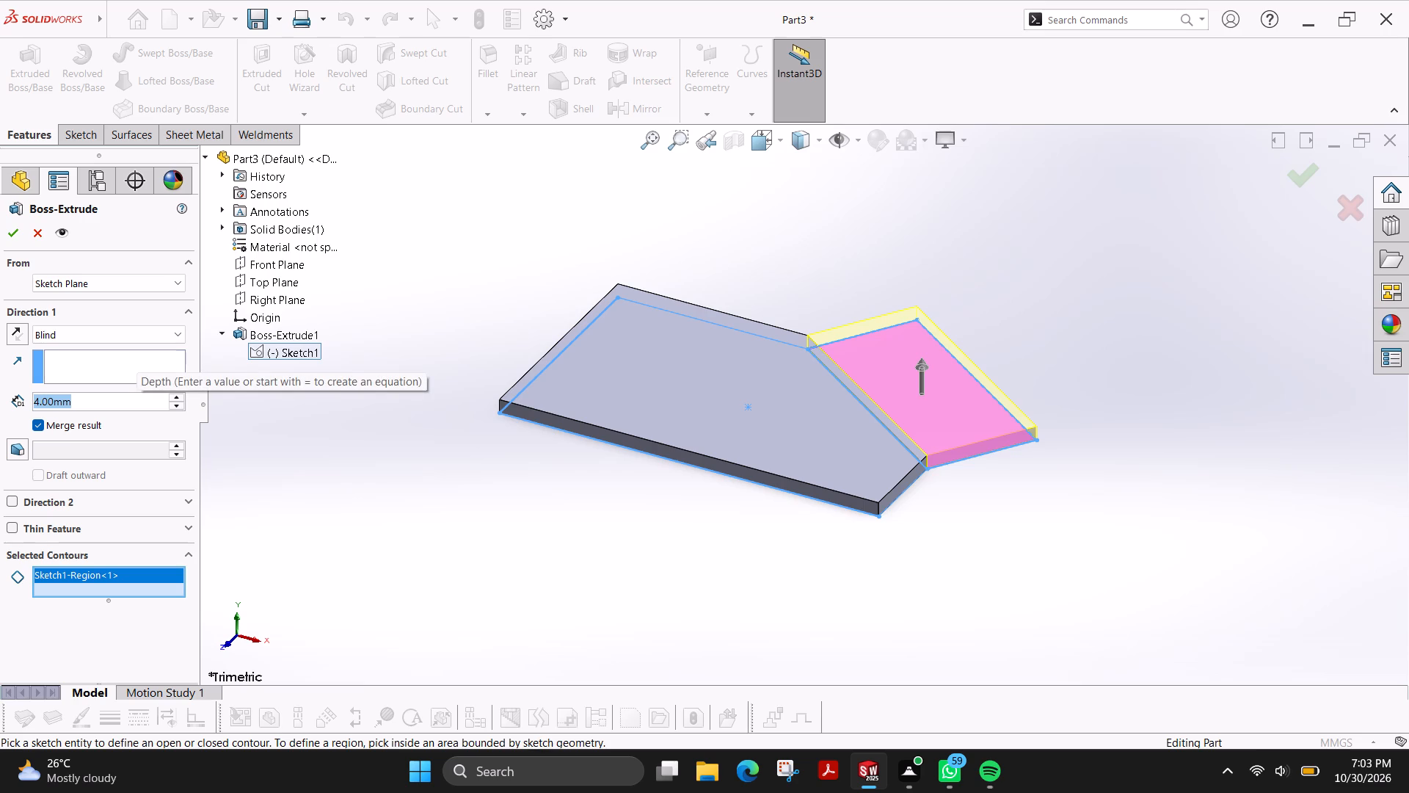
text(20)
key(Return)
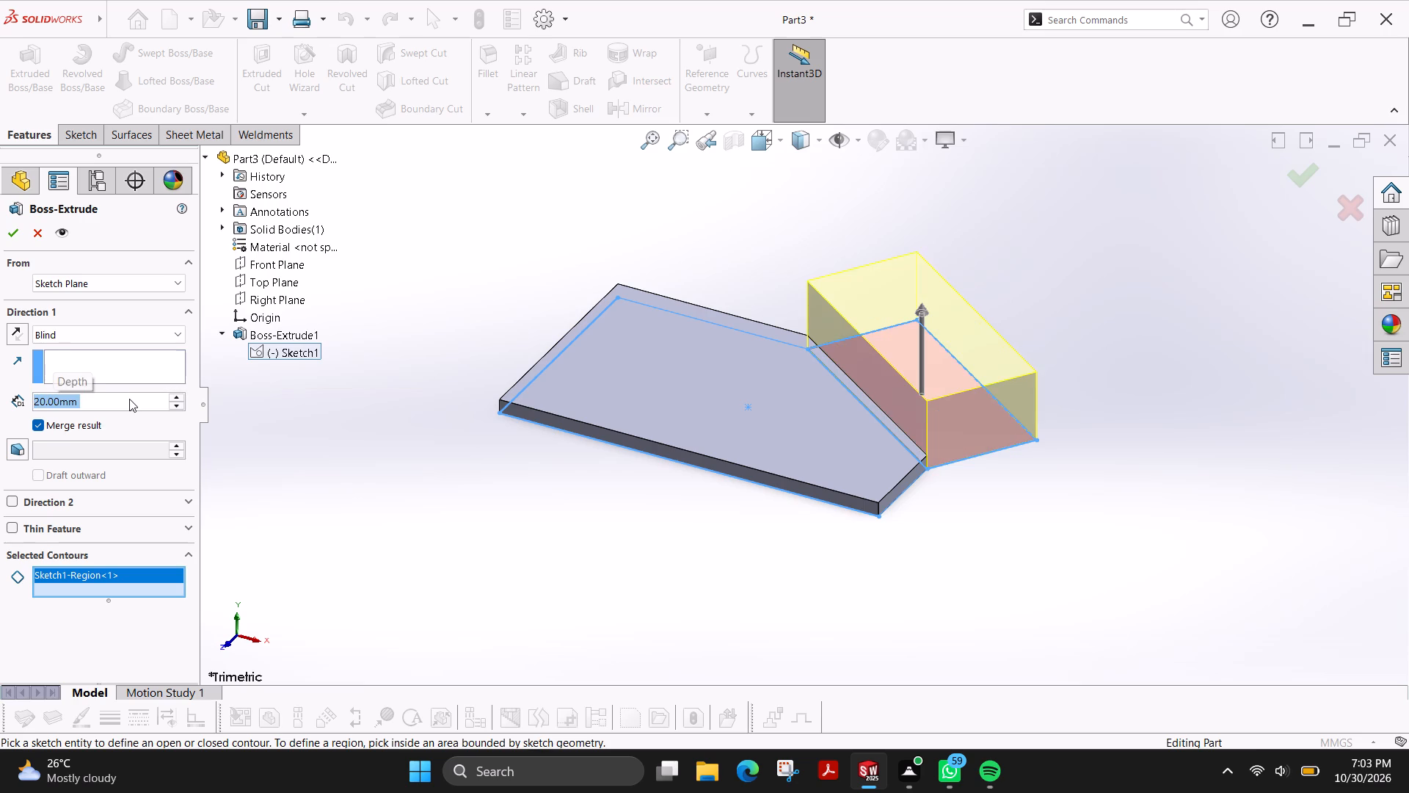
click(18, 236)
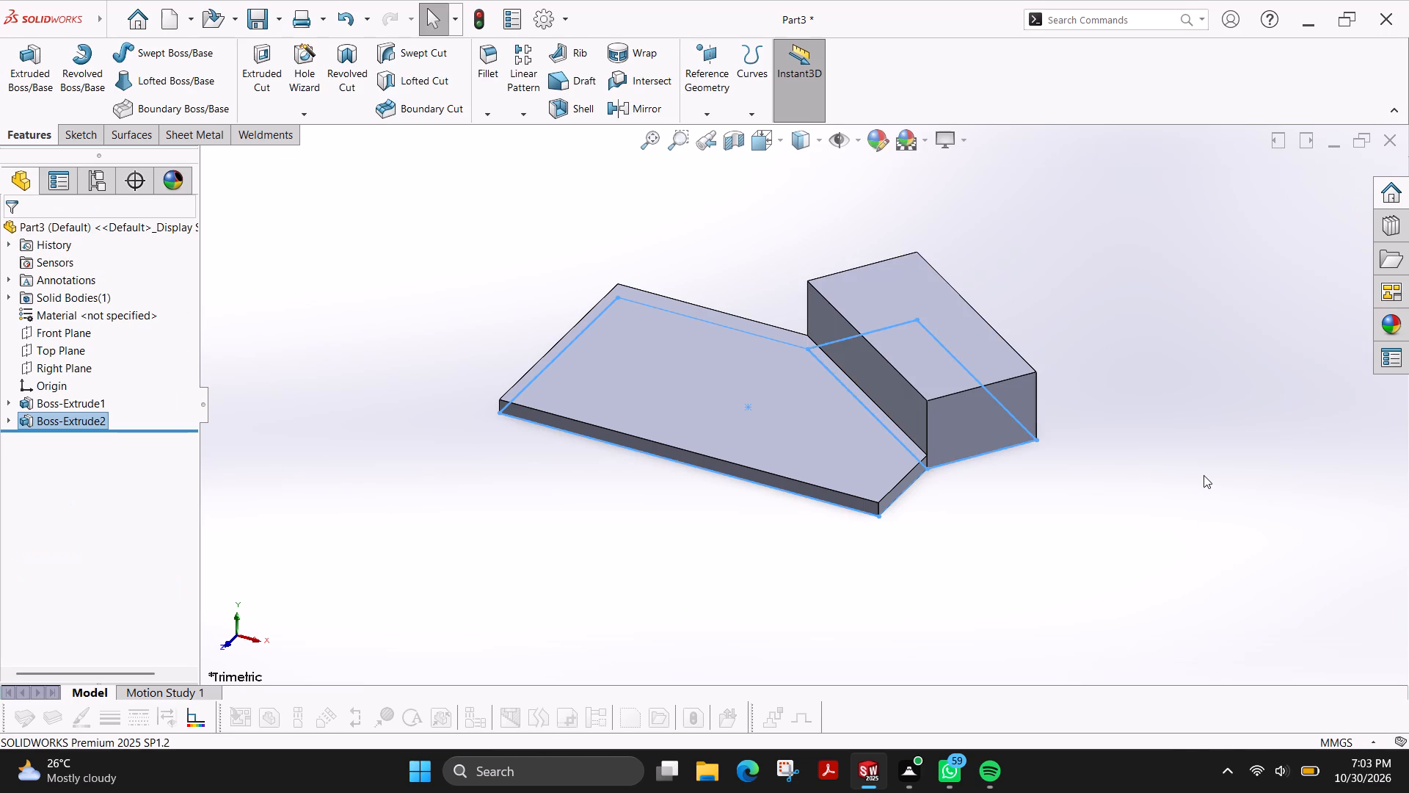
key(Escape)
Preview section views on the Front, Top and Right Planes, reversing the Right Plane cut and offsetting it 37 mm.
middle_drag(1046, 475, 1028, 475)
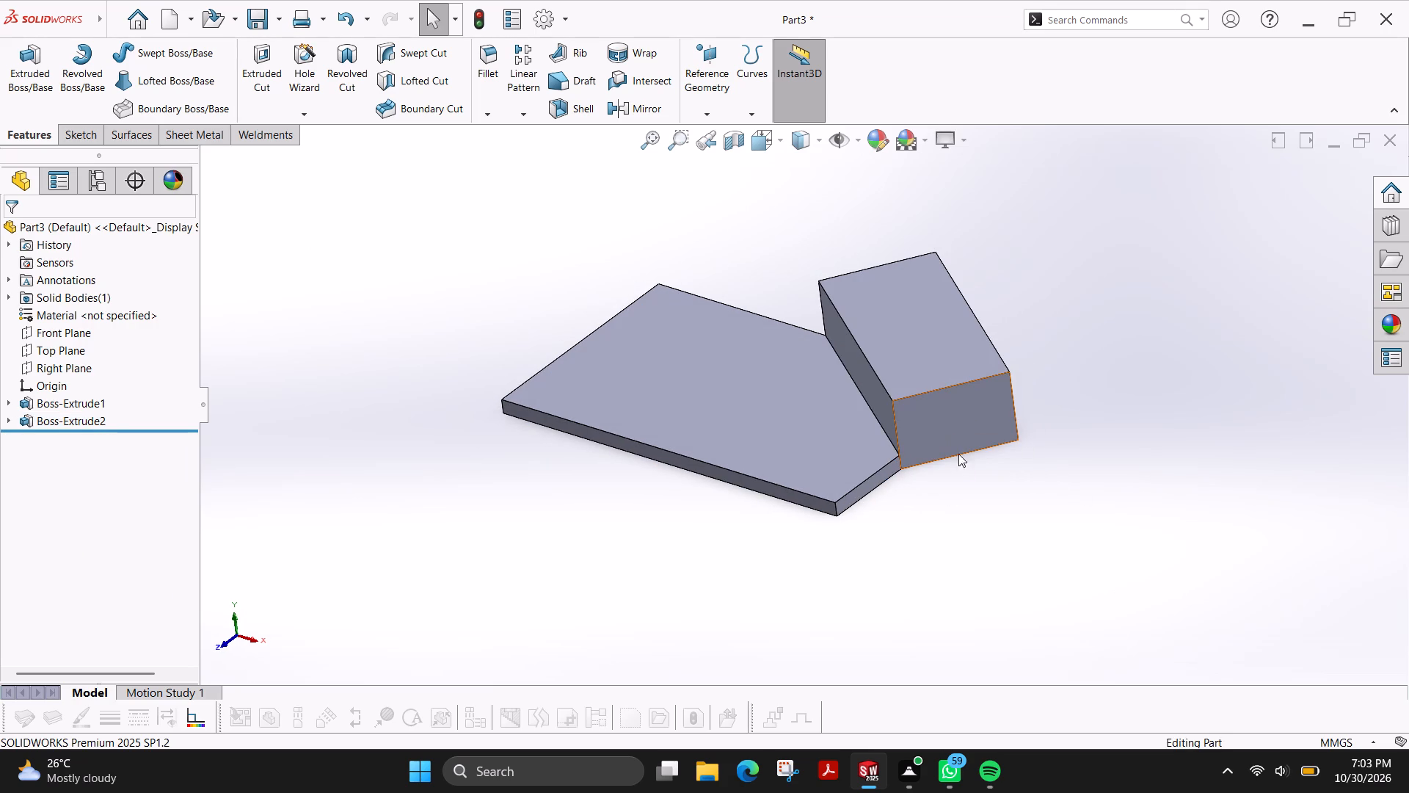
middle_drag(732, 366, 782, 452)
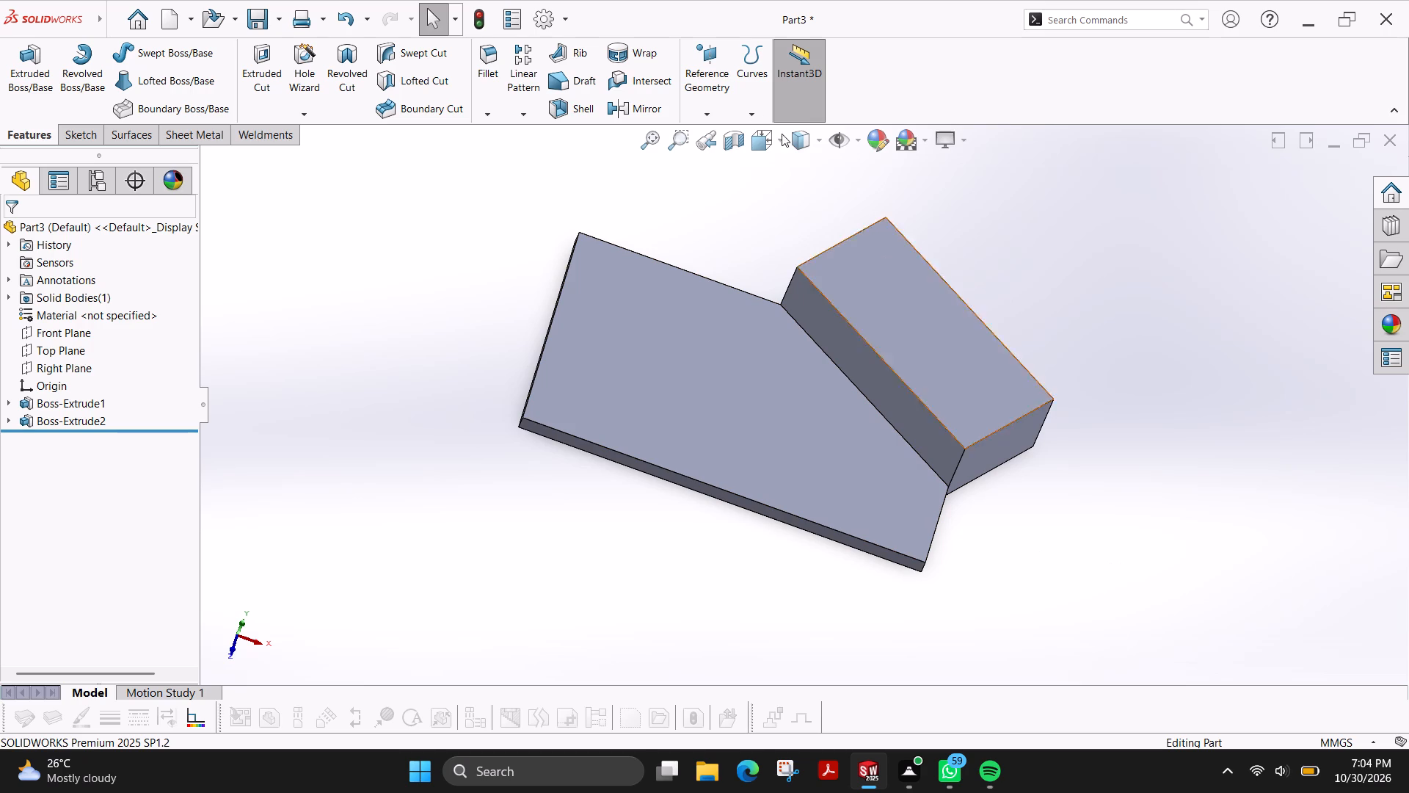
click(737, 138)
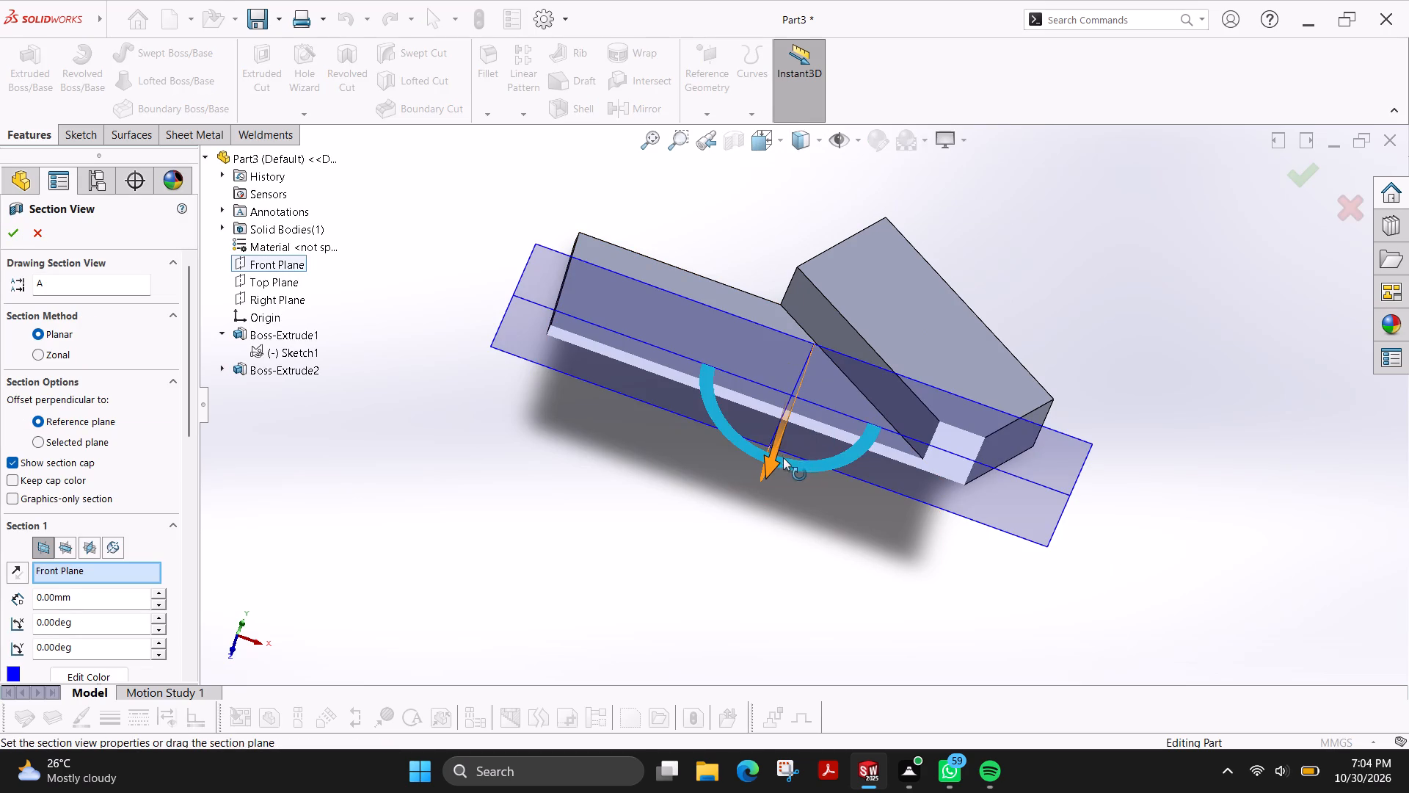
click(70, 548)
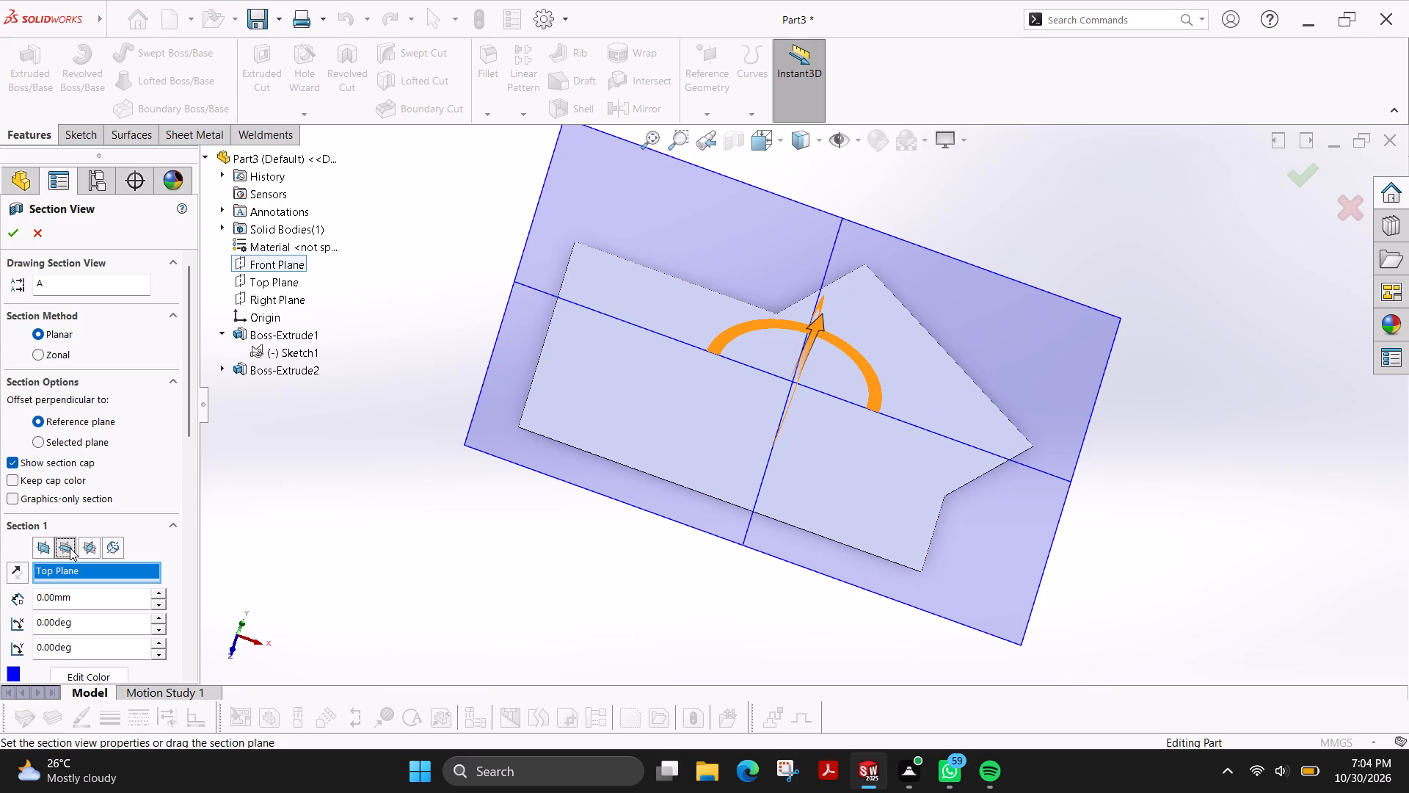
click(83, 553)
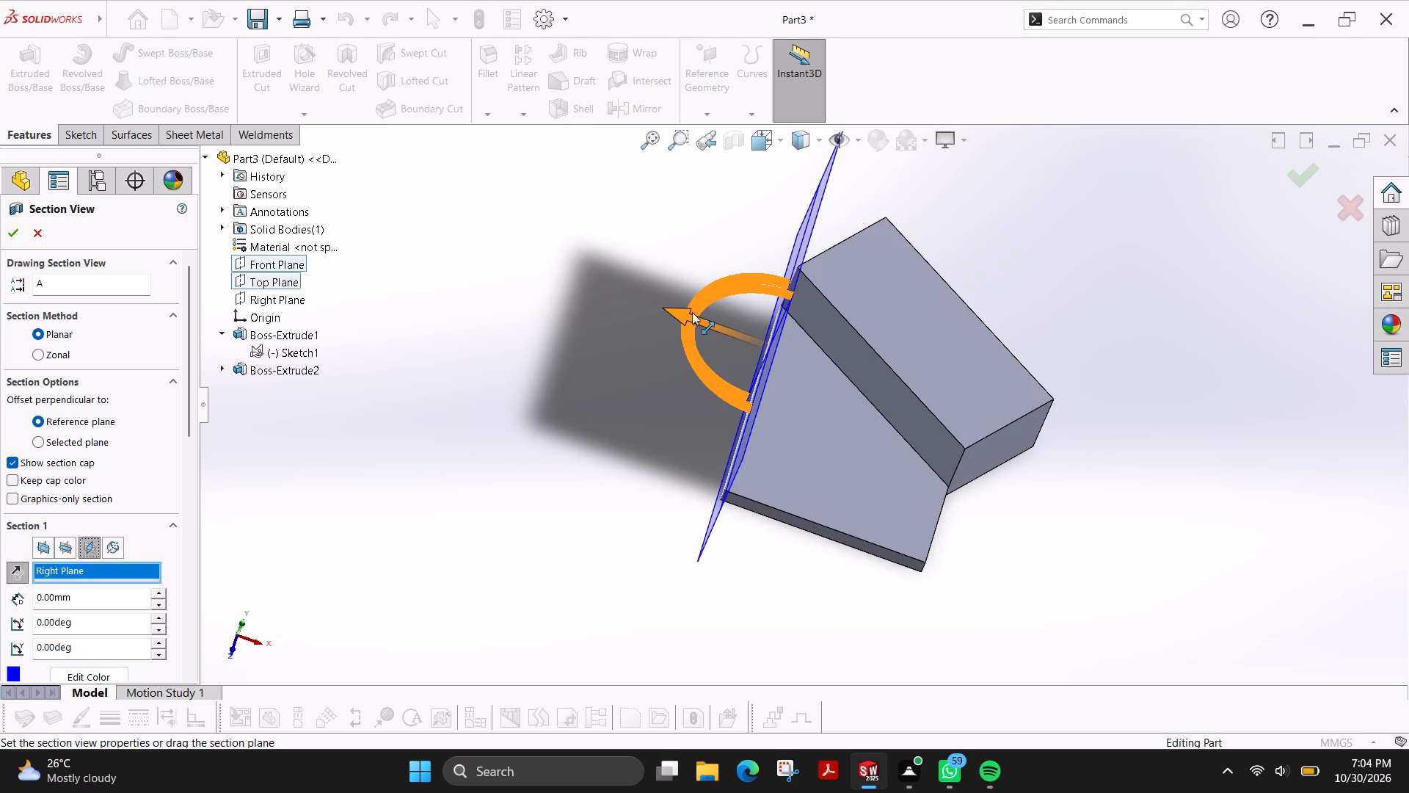
drag(681, 310, 752, 355)
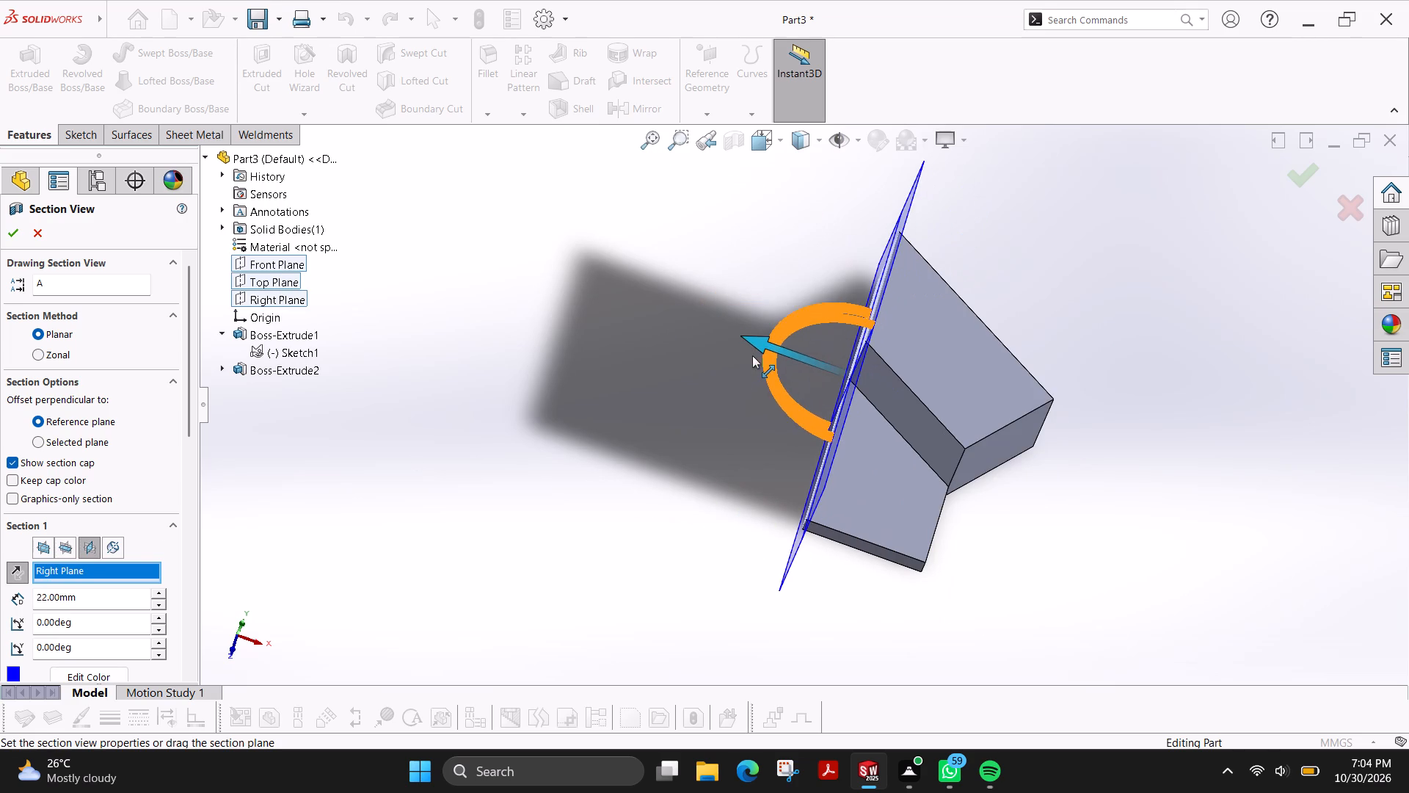
drag(752, 355, 742, 352)
click(20, 567)
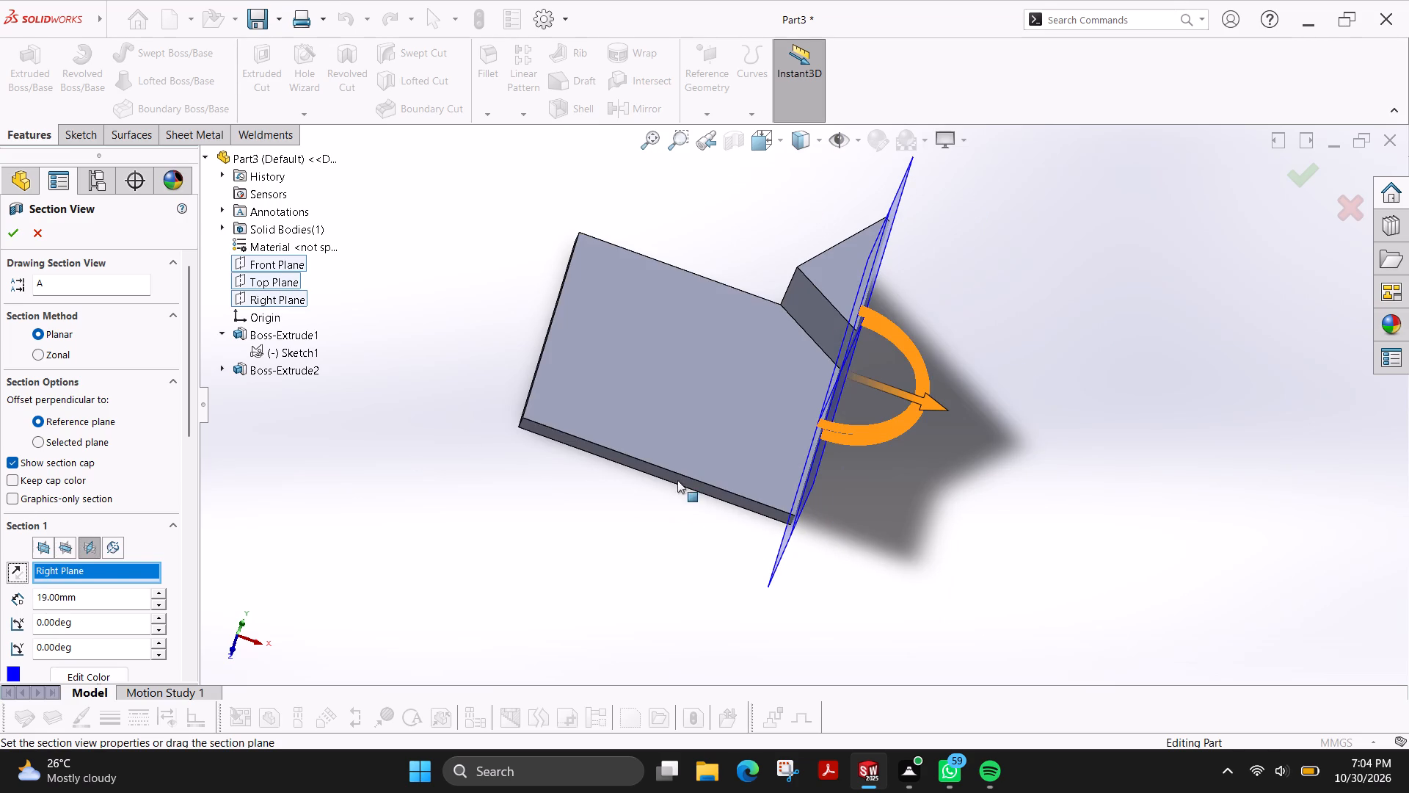
drag(912, 394, 976, 404)
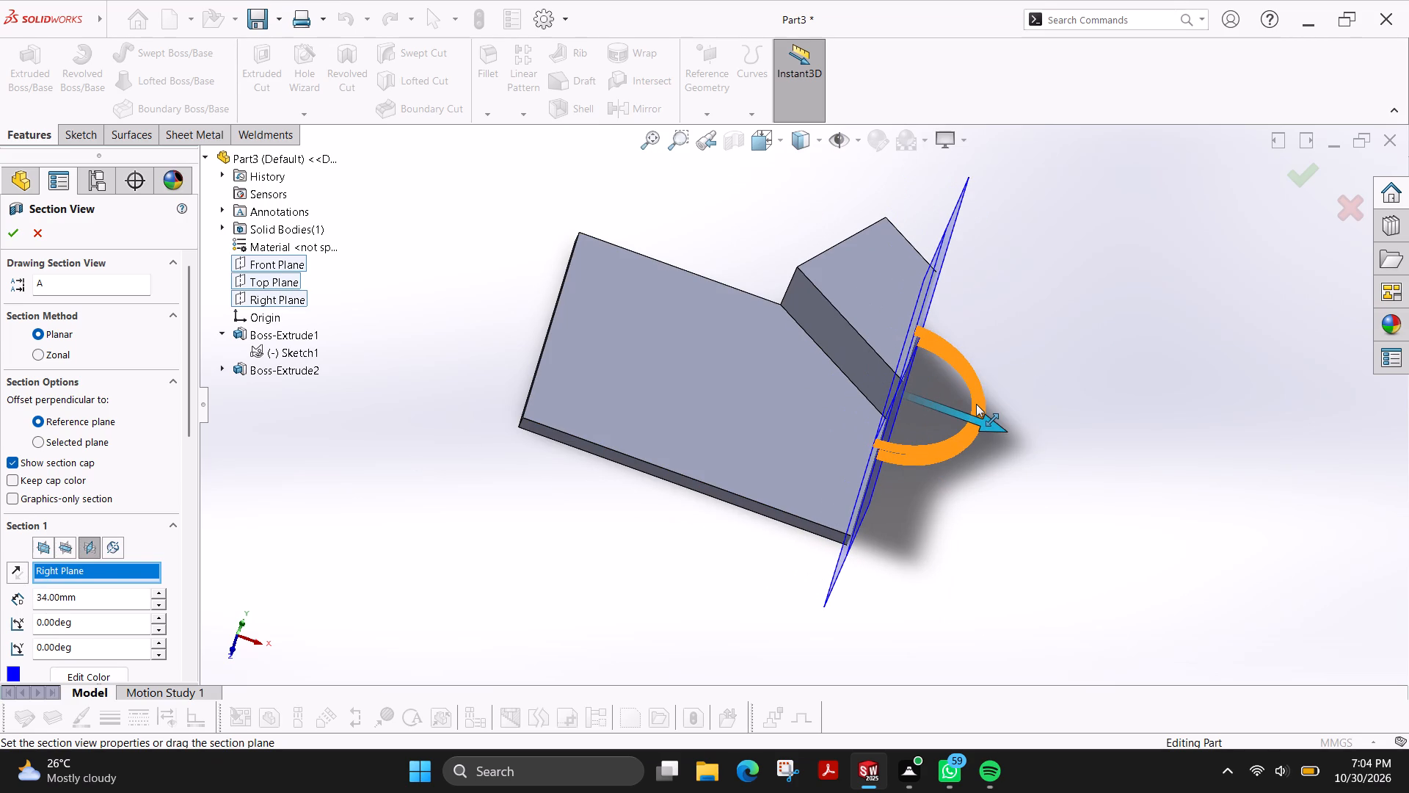
drag(976, 404, 956, 410)
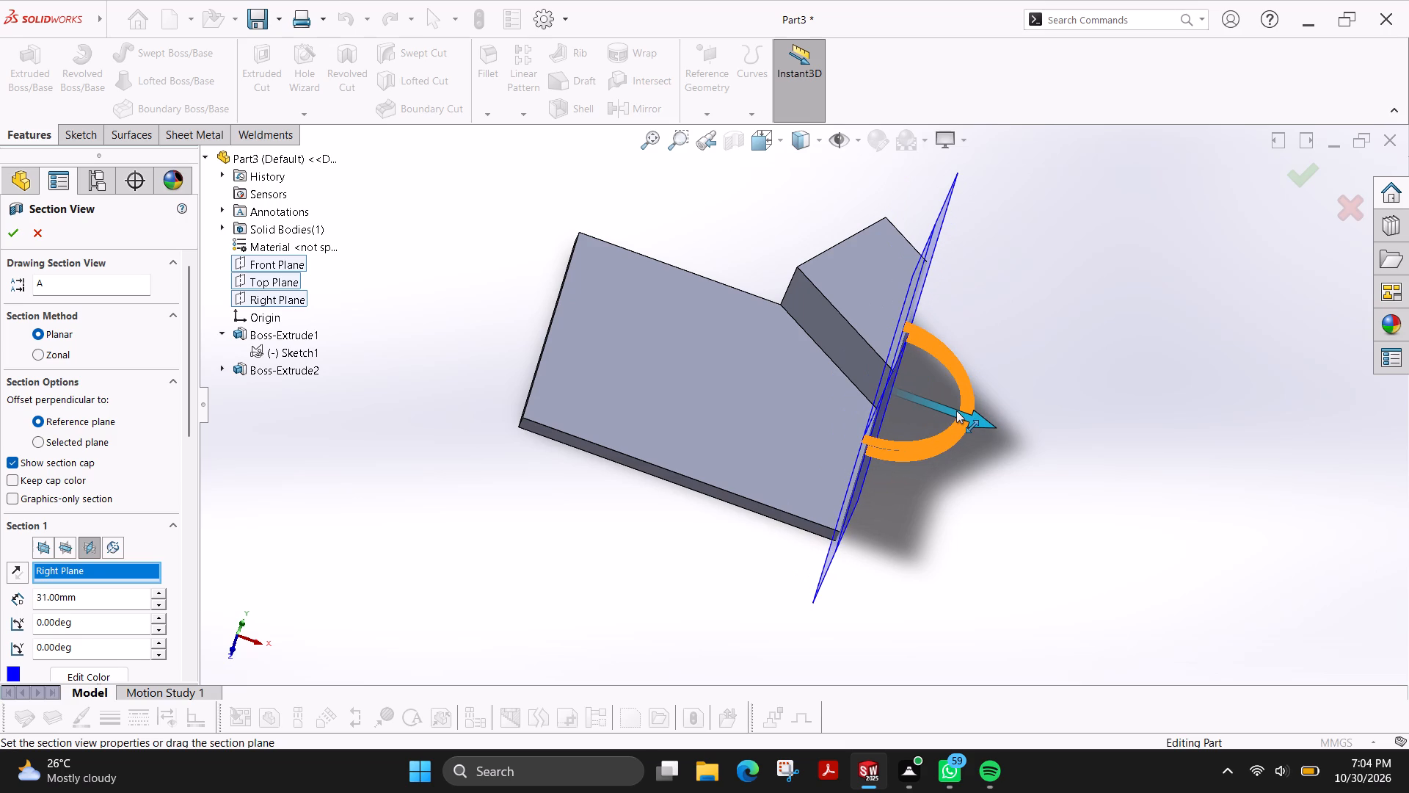
drag(956, 410, 984, 416)
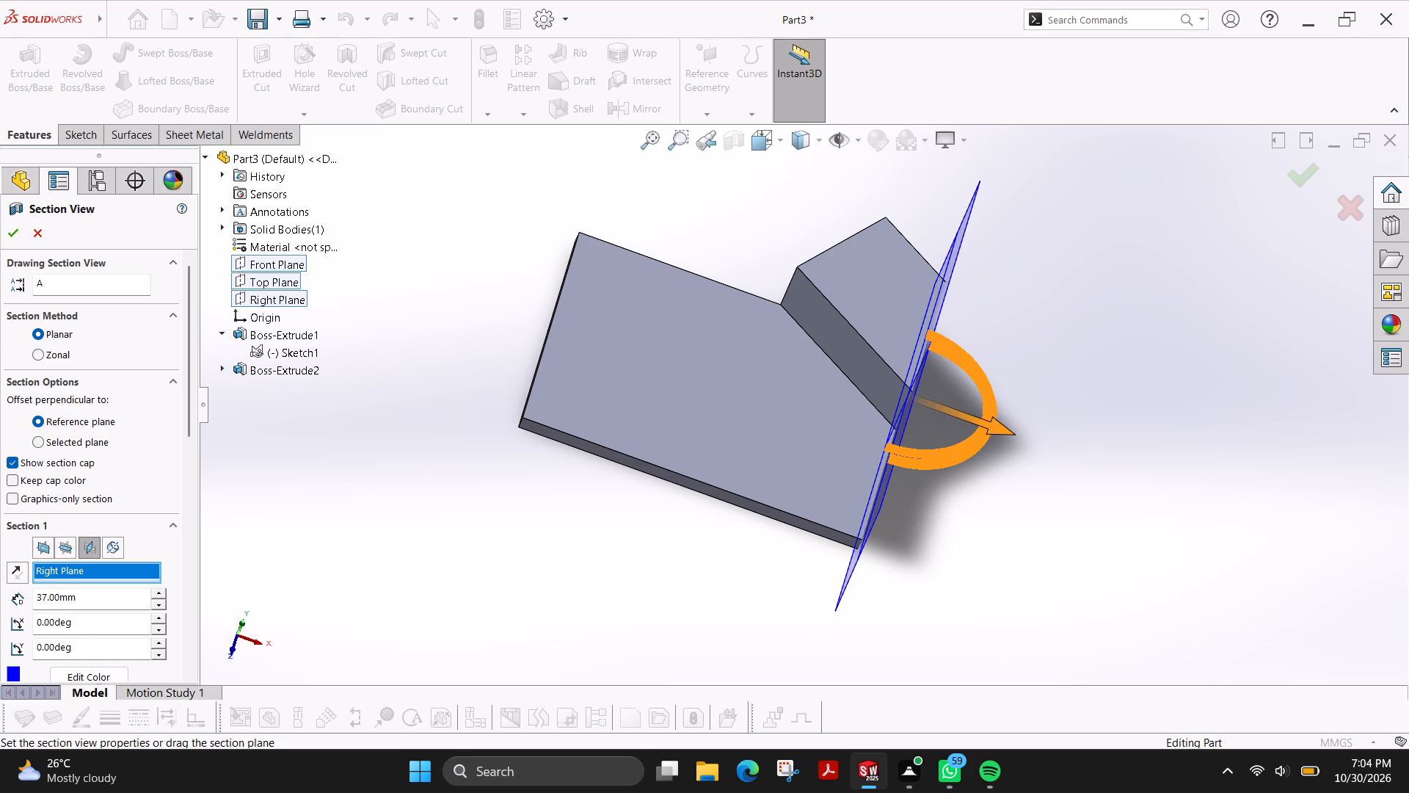
Try rotating the section plane to about -33° to follow the tilted block, and discard the section view.
click(159, 624)
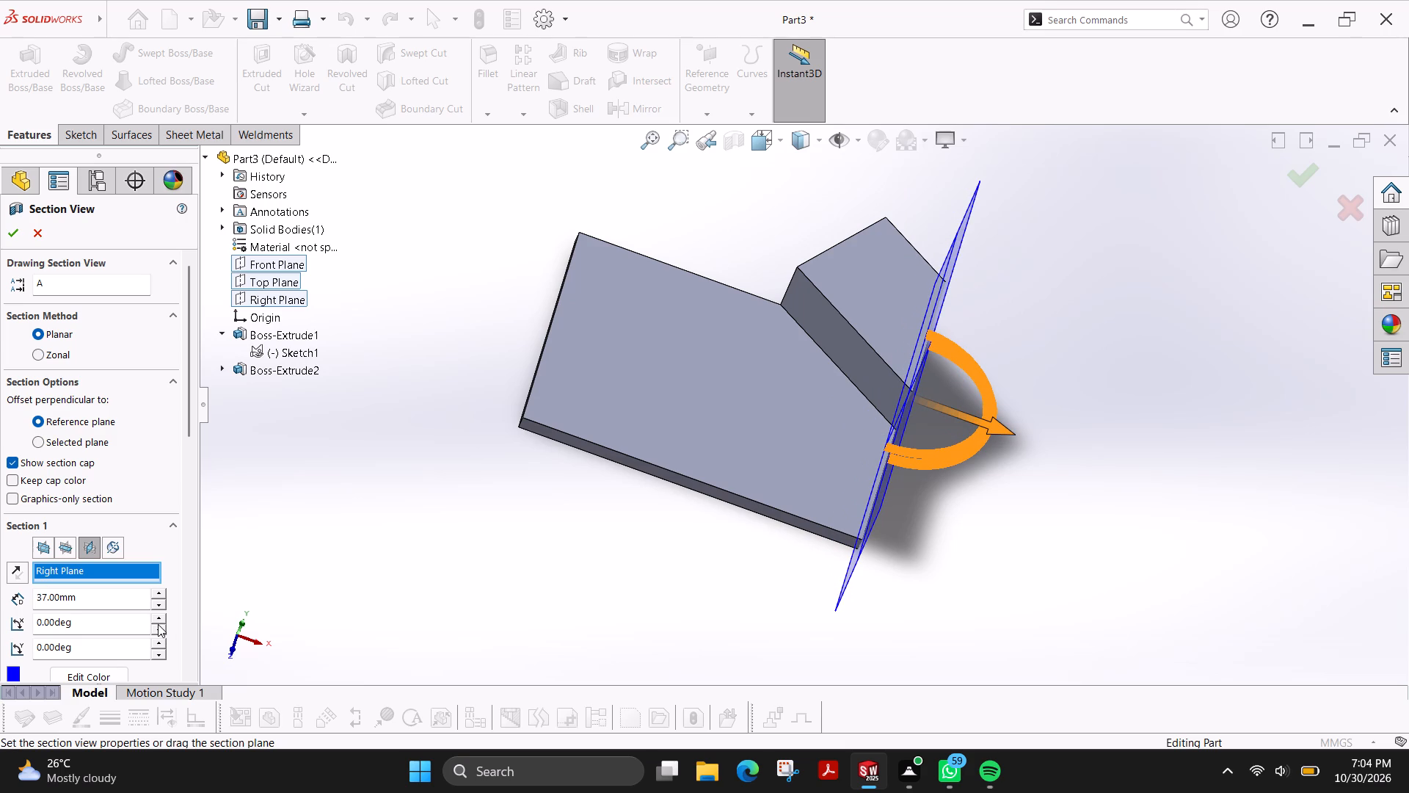
click(160, 618)
click(159, 618)
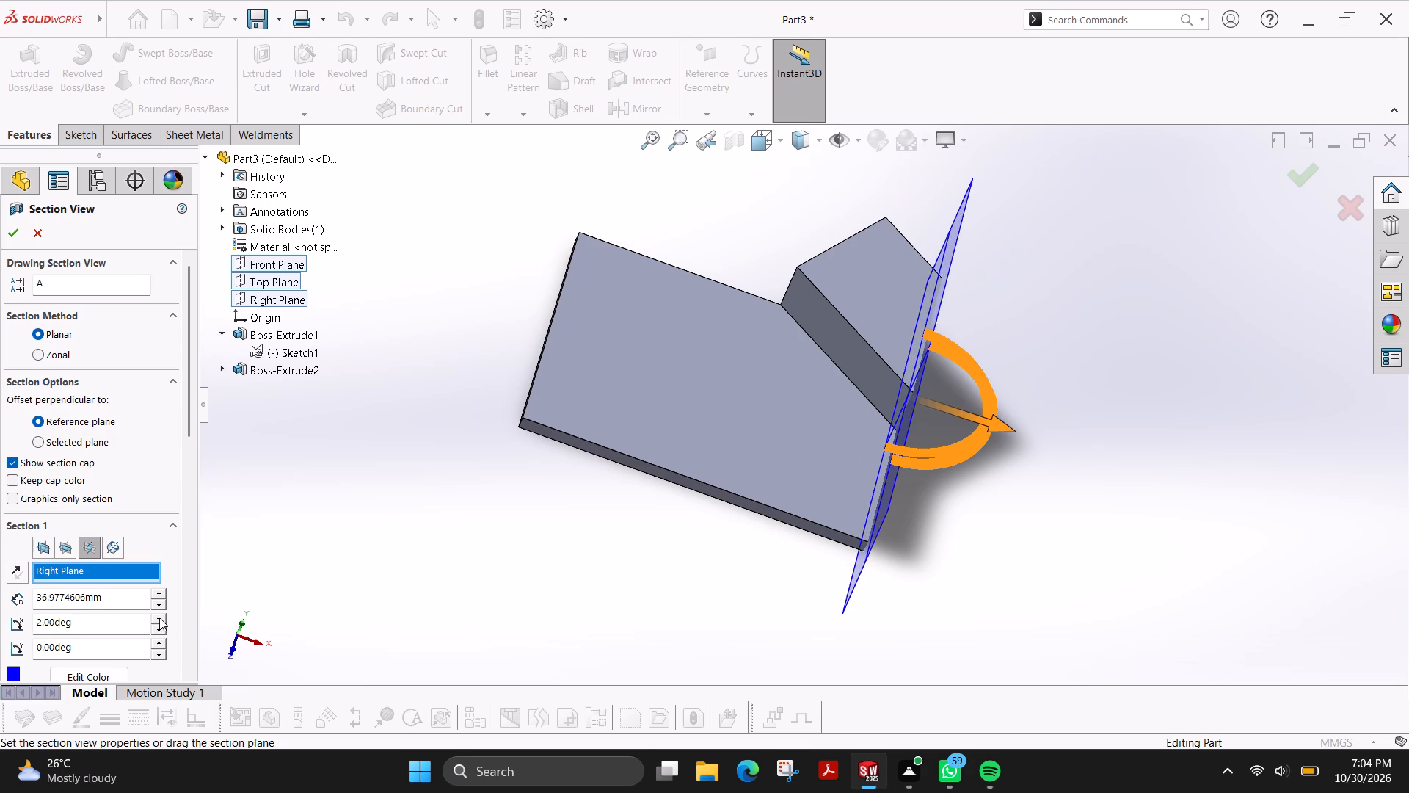
triple_click(159, 626)
double_click(159, 626)
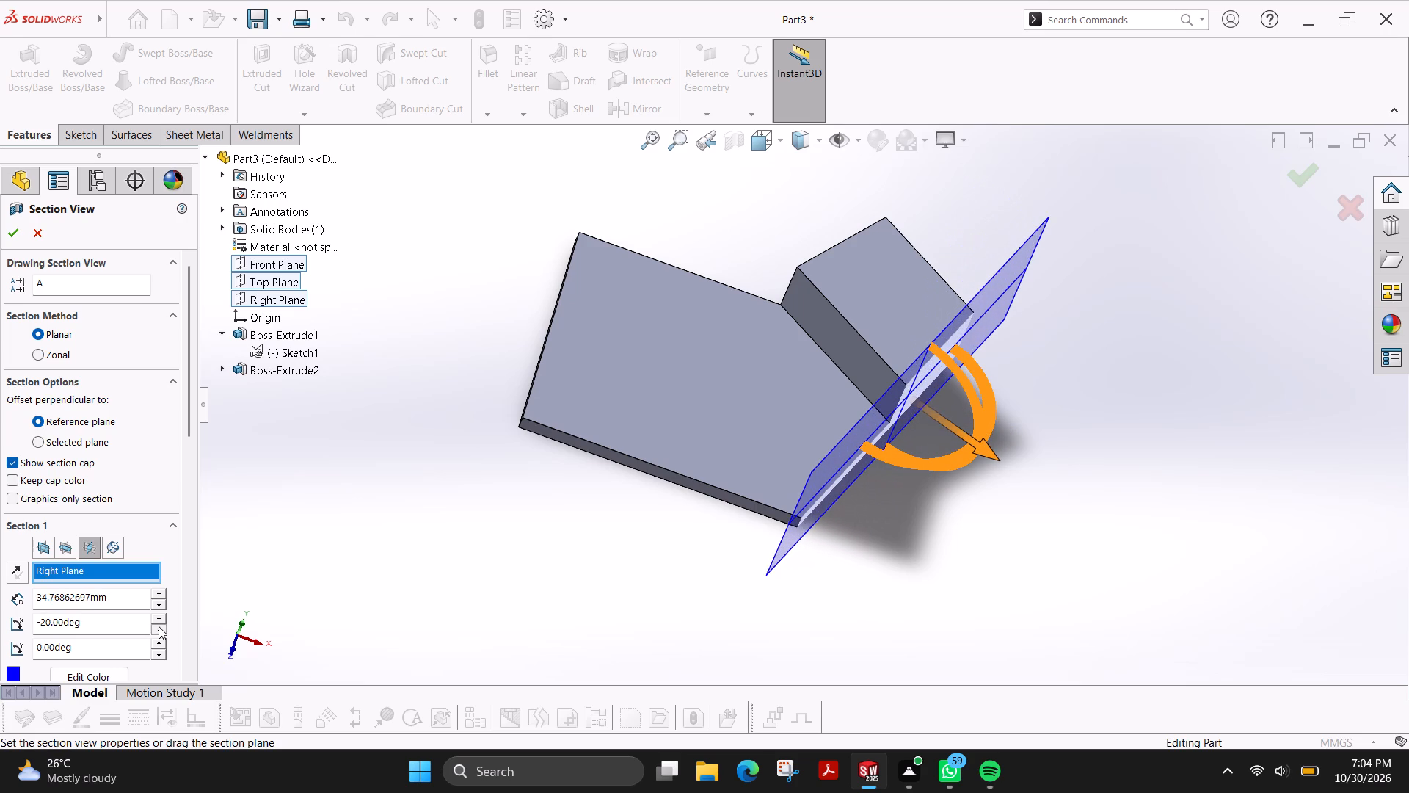
click(159, 626)
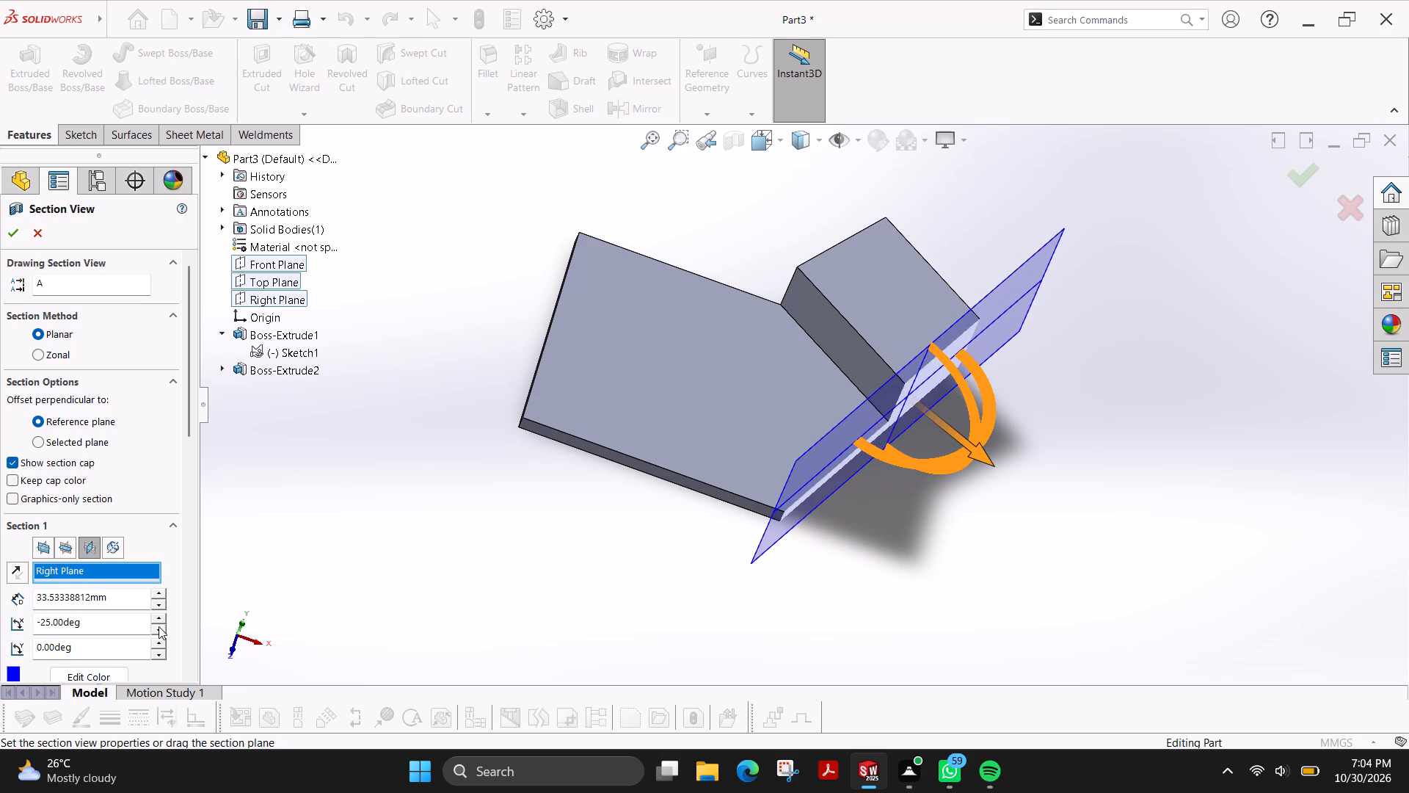
click(159, 626)
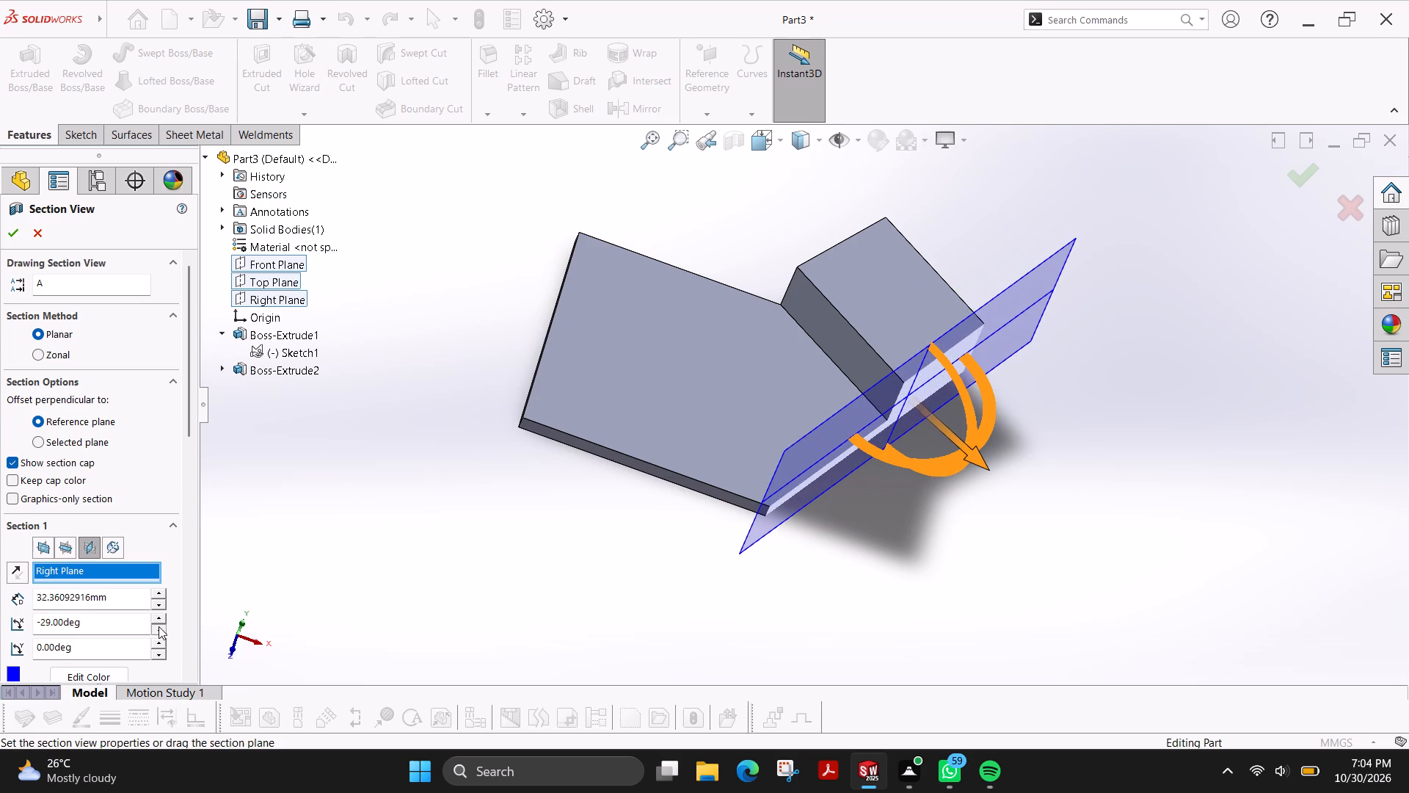
triple_click(159, 626)
click(159, 626)
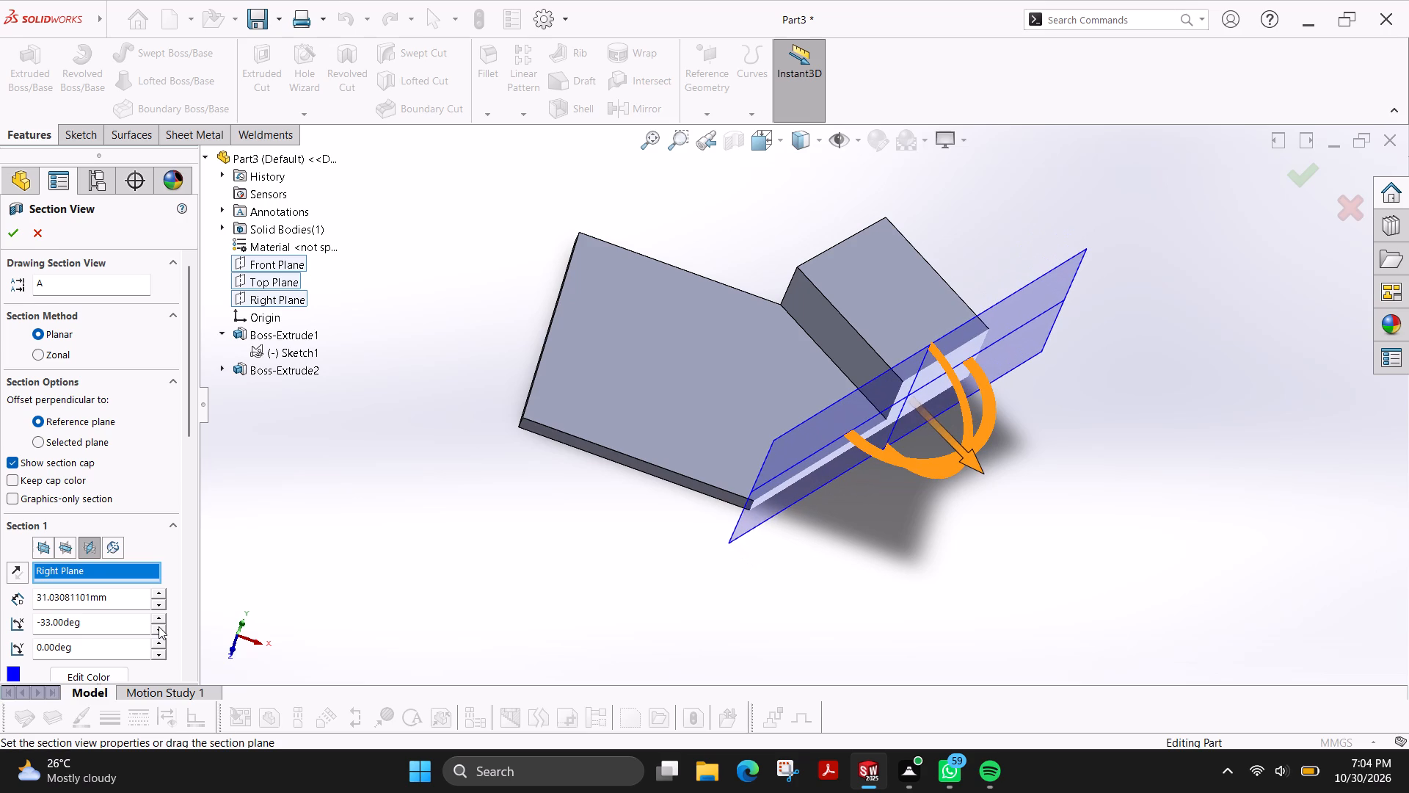
key(Escape)
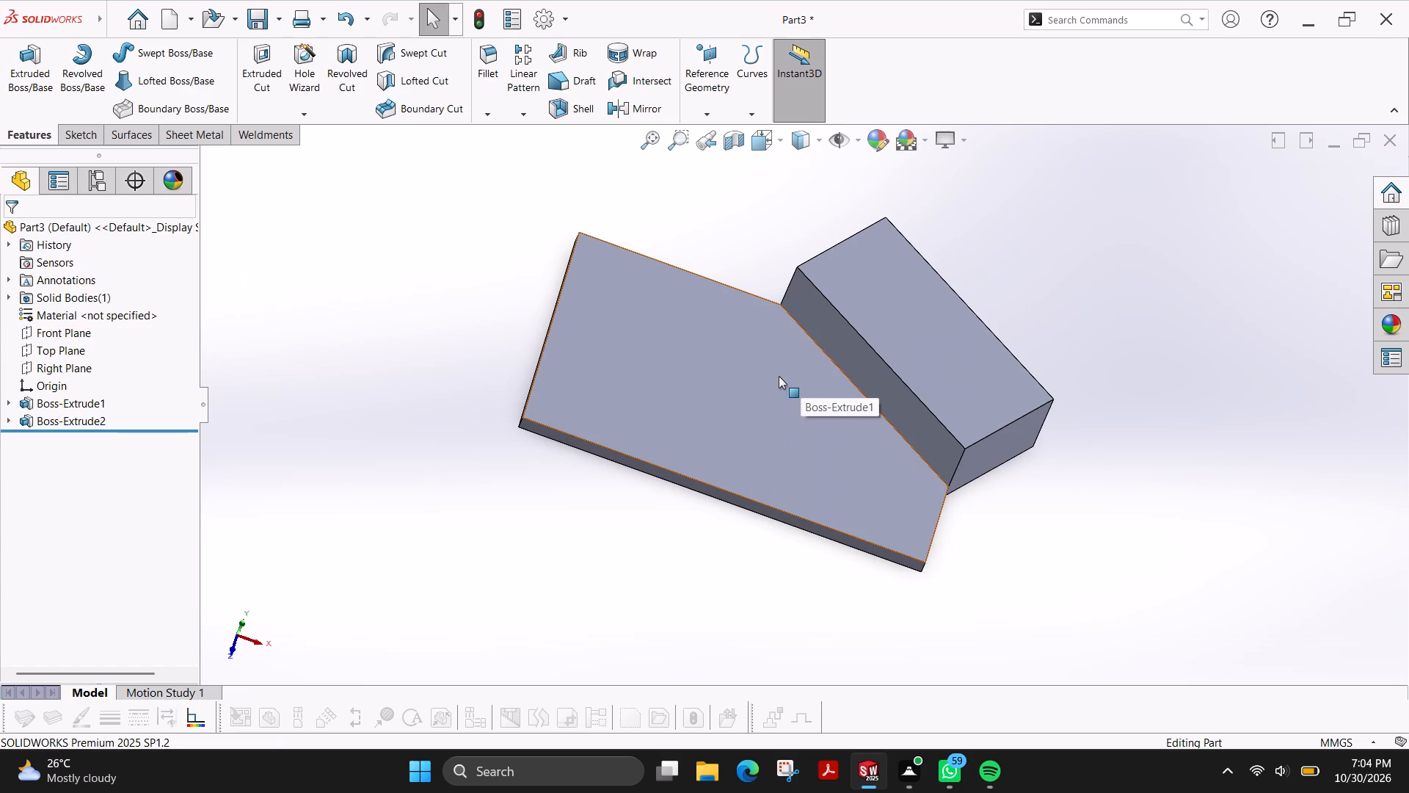
On the base's top face, sketch a line from the midpoint of the tilted block's outer edge, perpendicular to it, past the base's front edge.
click(732, 383)
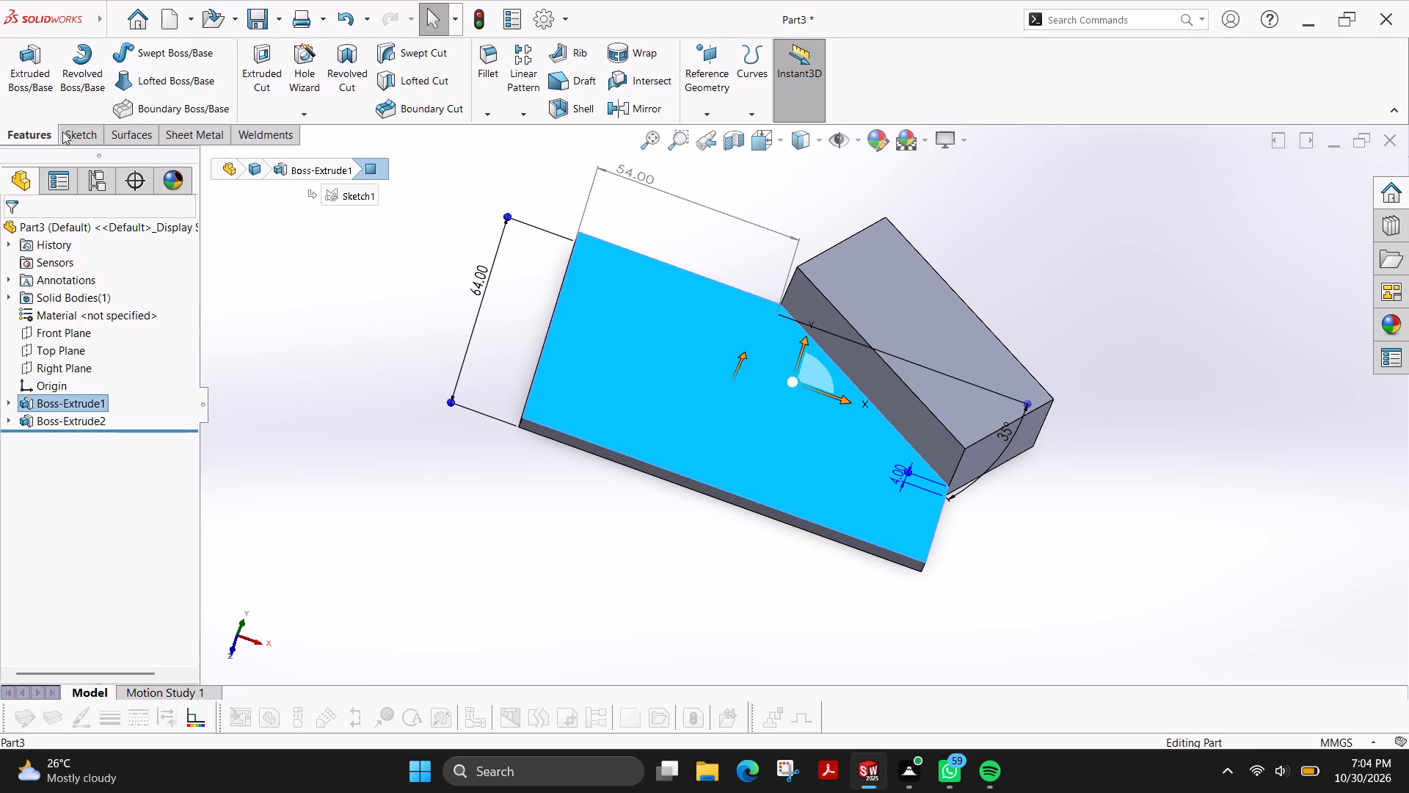
click(65, 133)
click(19, 55)
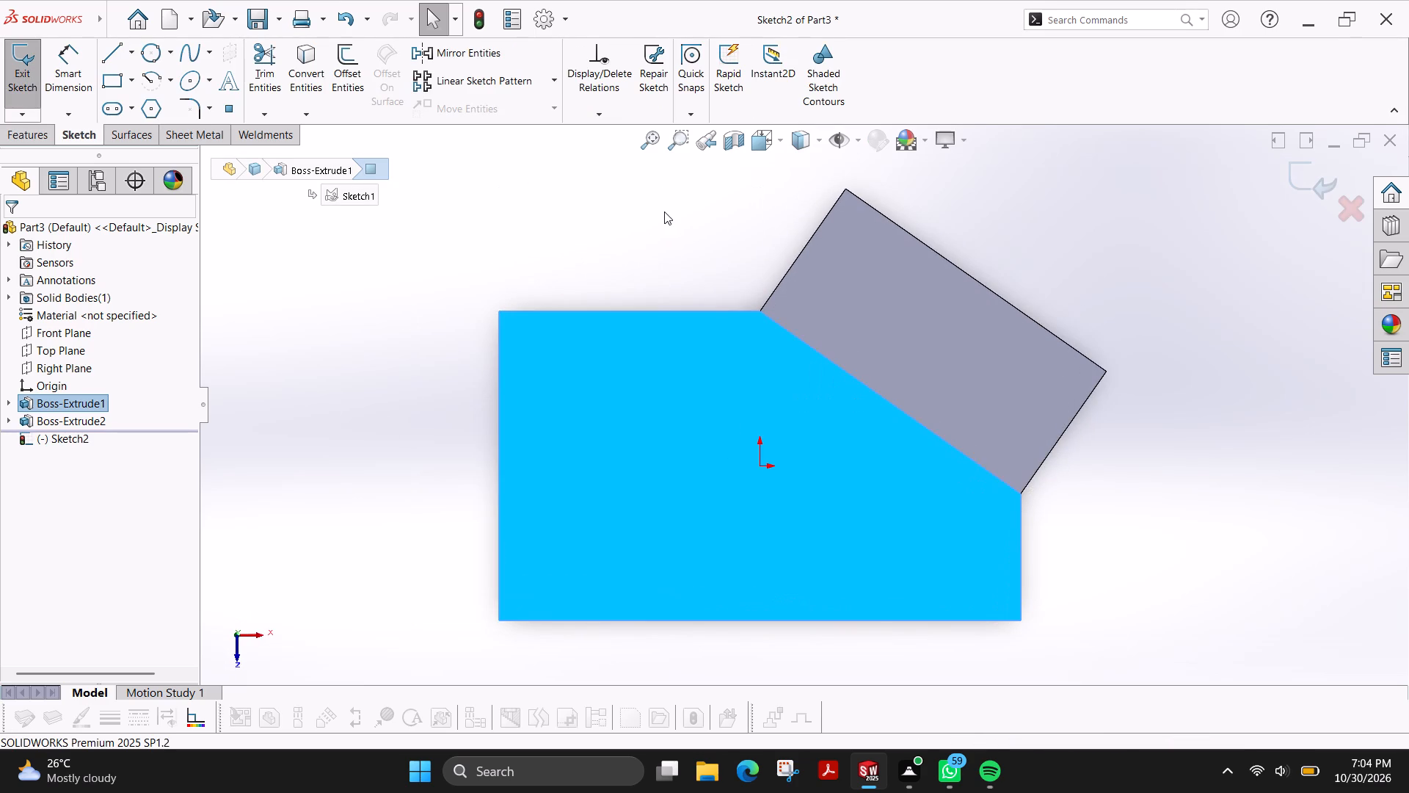
key(Escape)
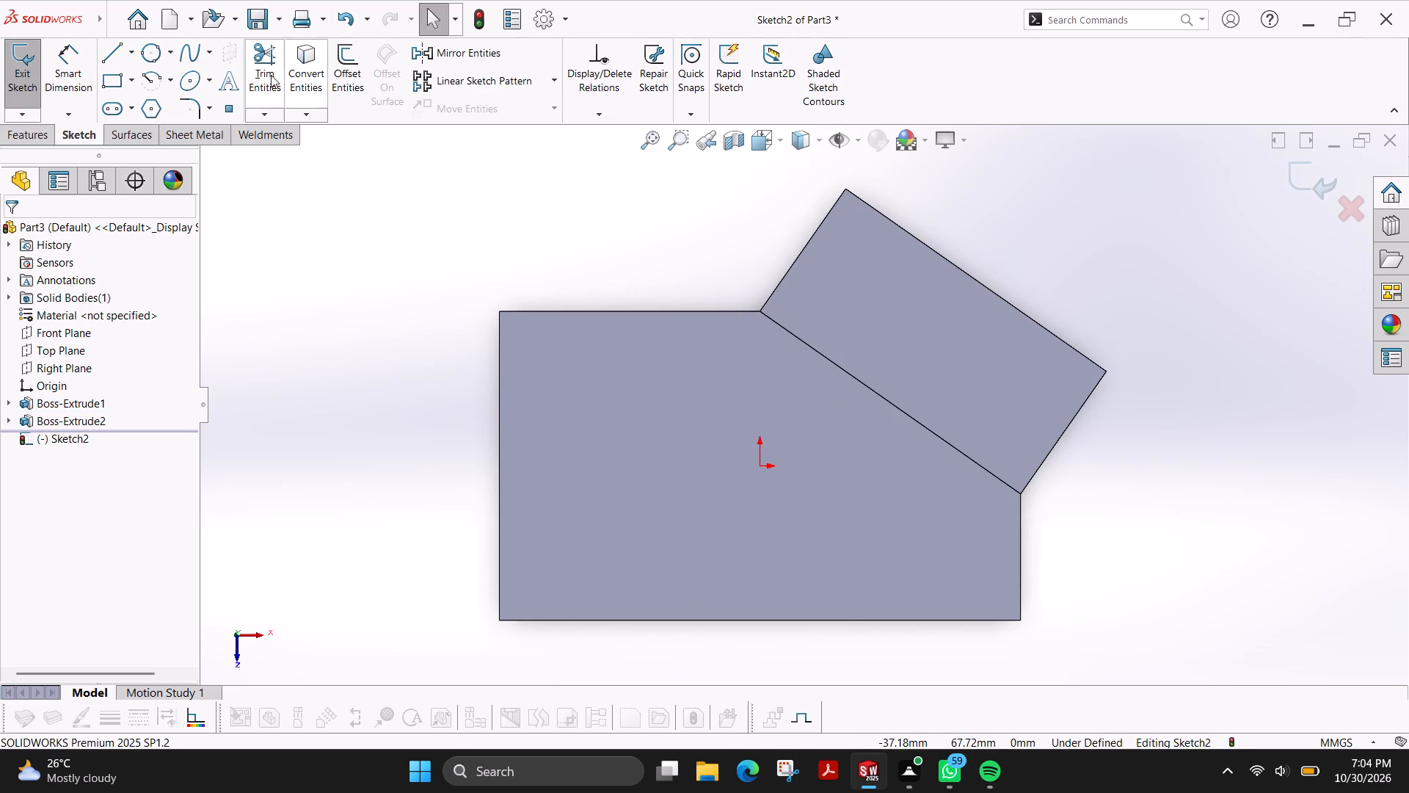
click(109, 62)
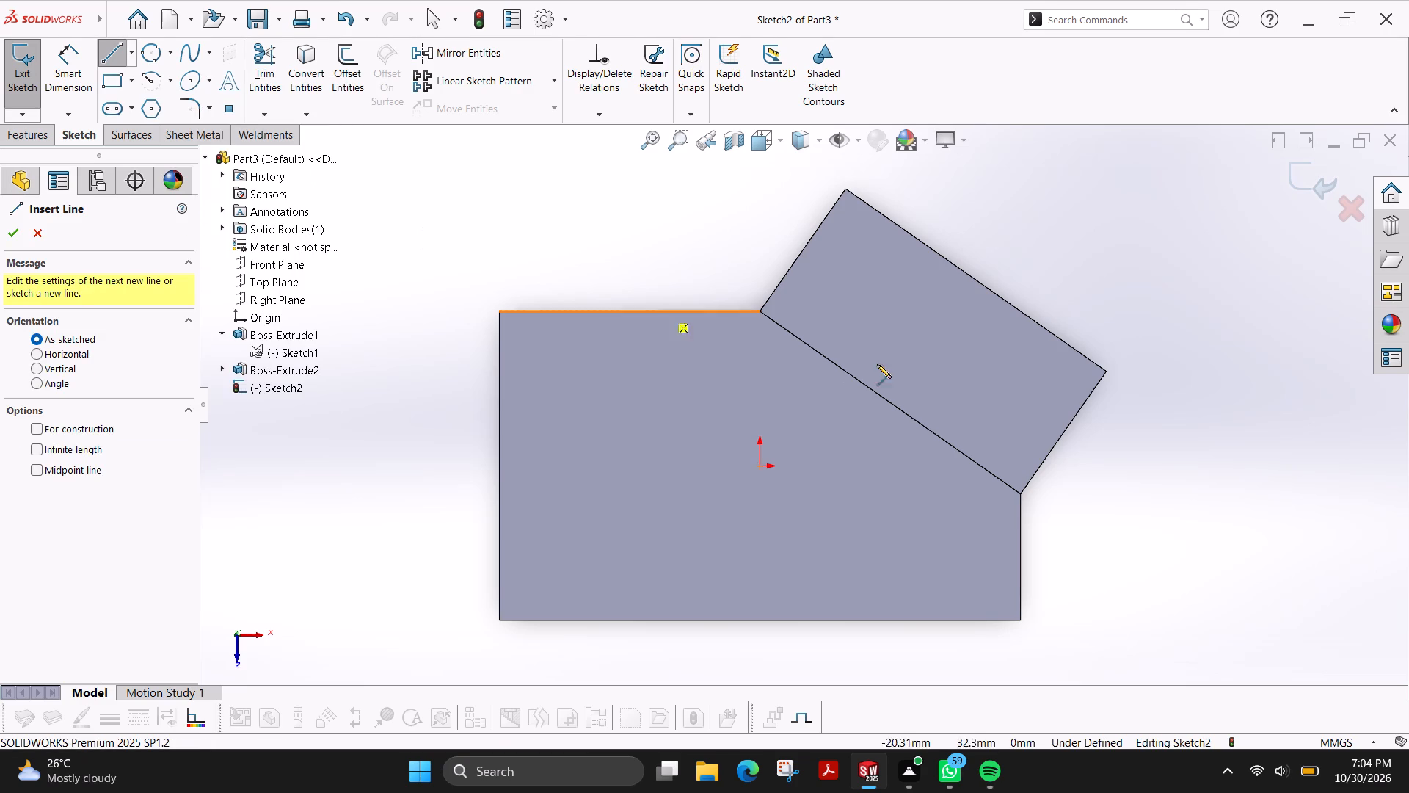
click(976, 282)
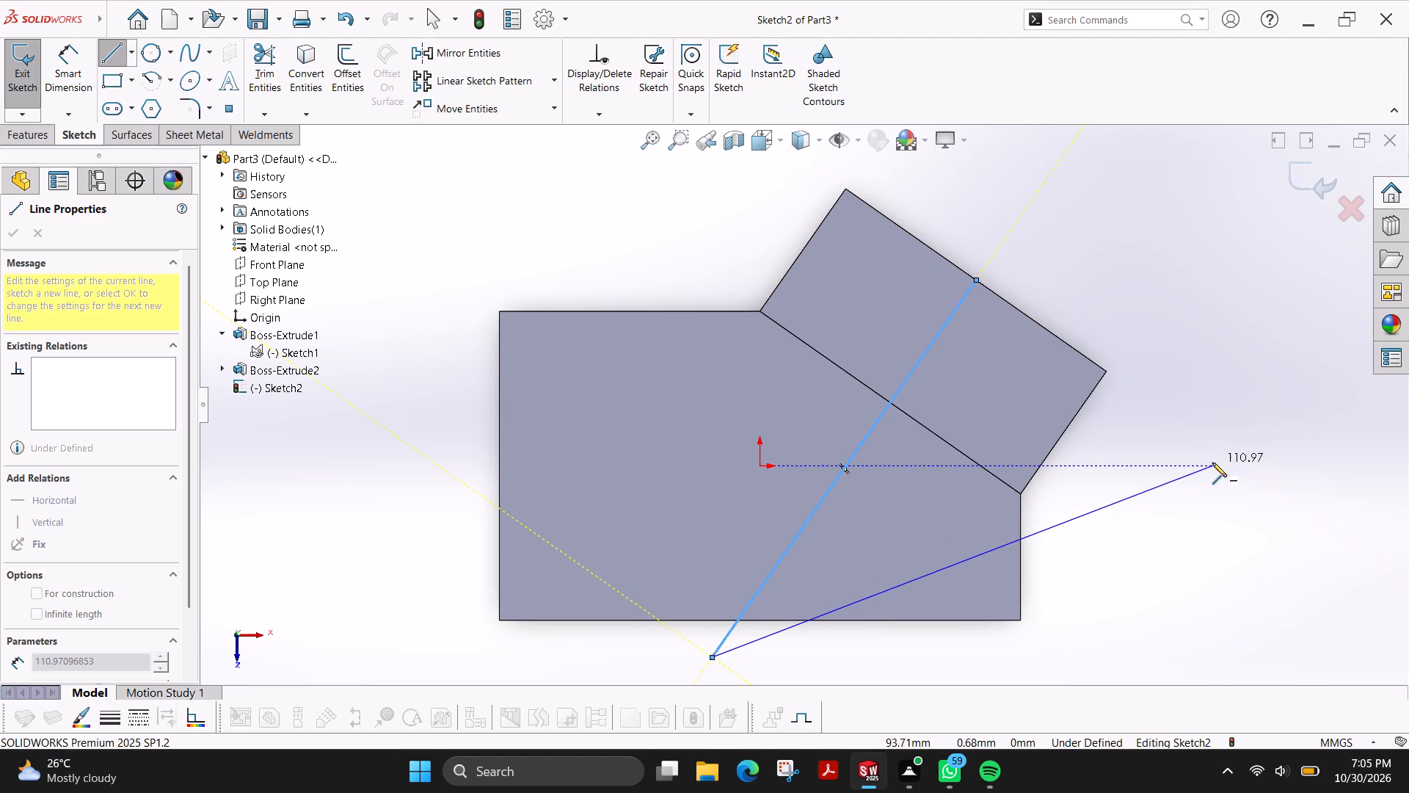
key(Escape)
Start a section view on the Right Plane, reverse its cut direction and offset the plane by about 26 mm.
scroll(1209, 463, up, 2)
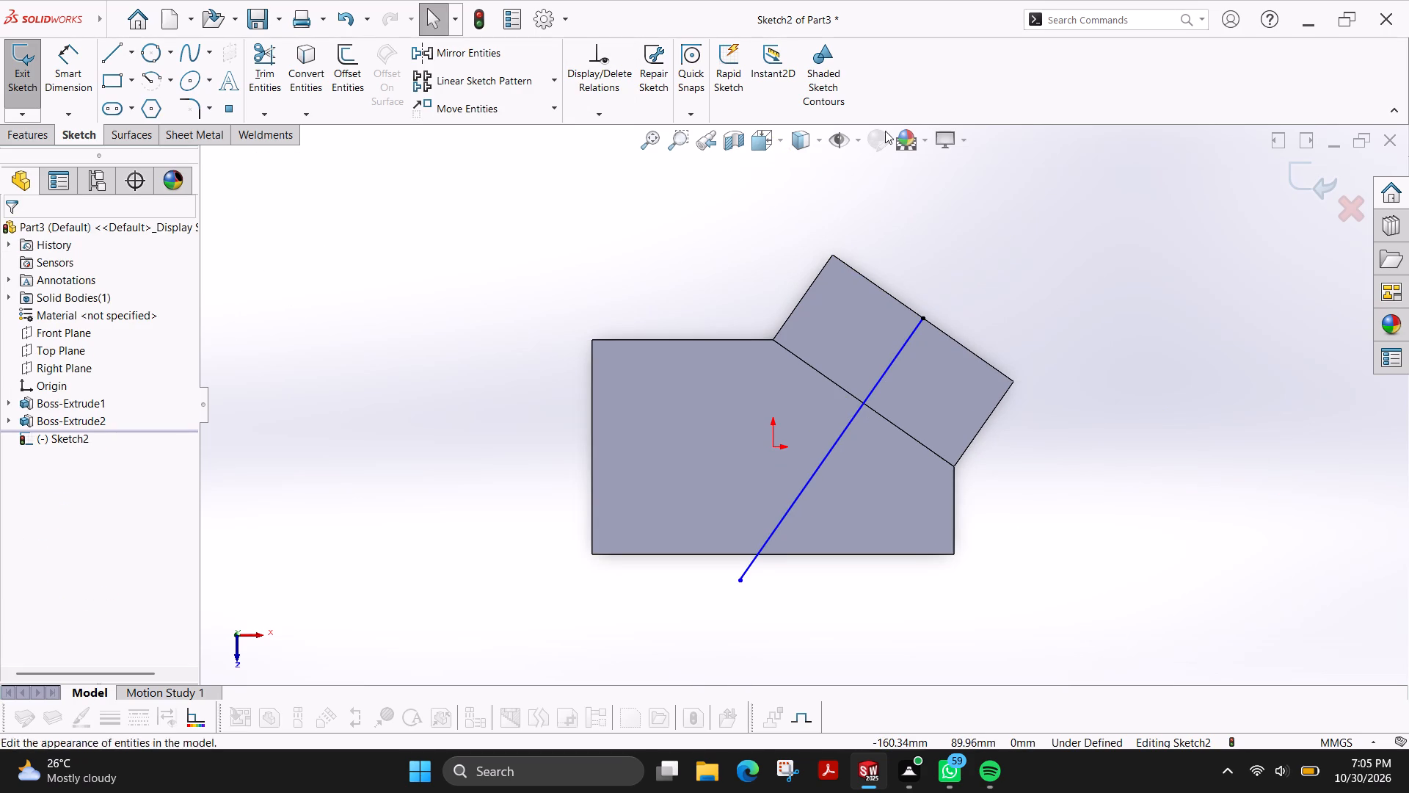
click(740, 145)
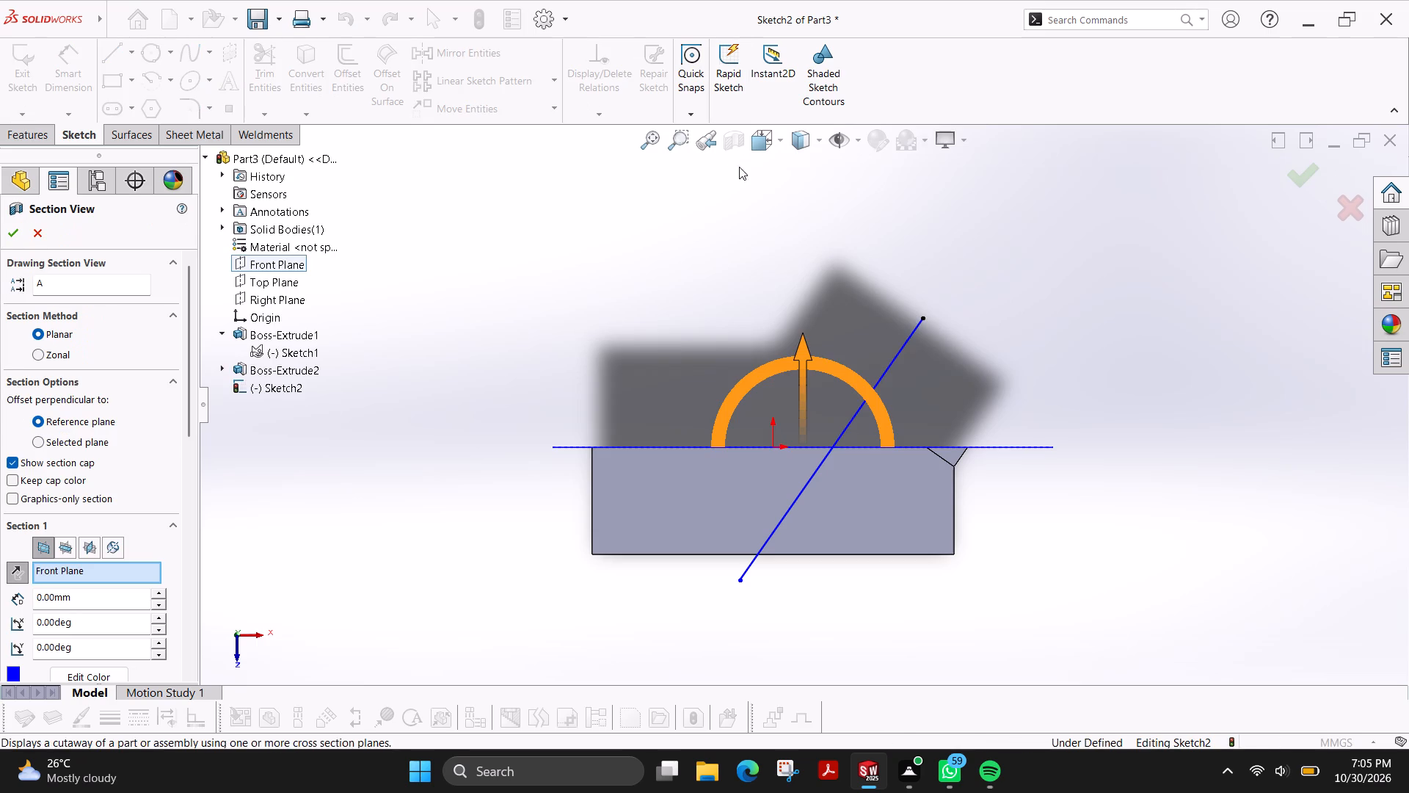
click(84, 551)
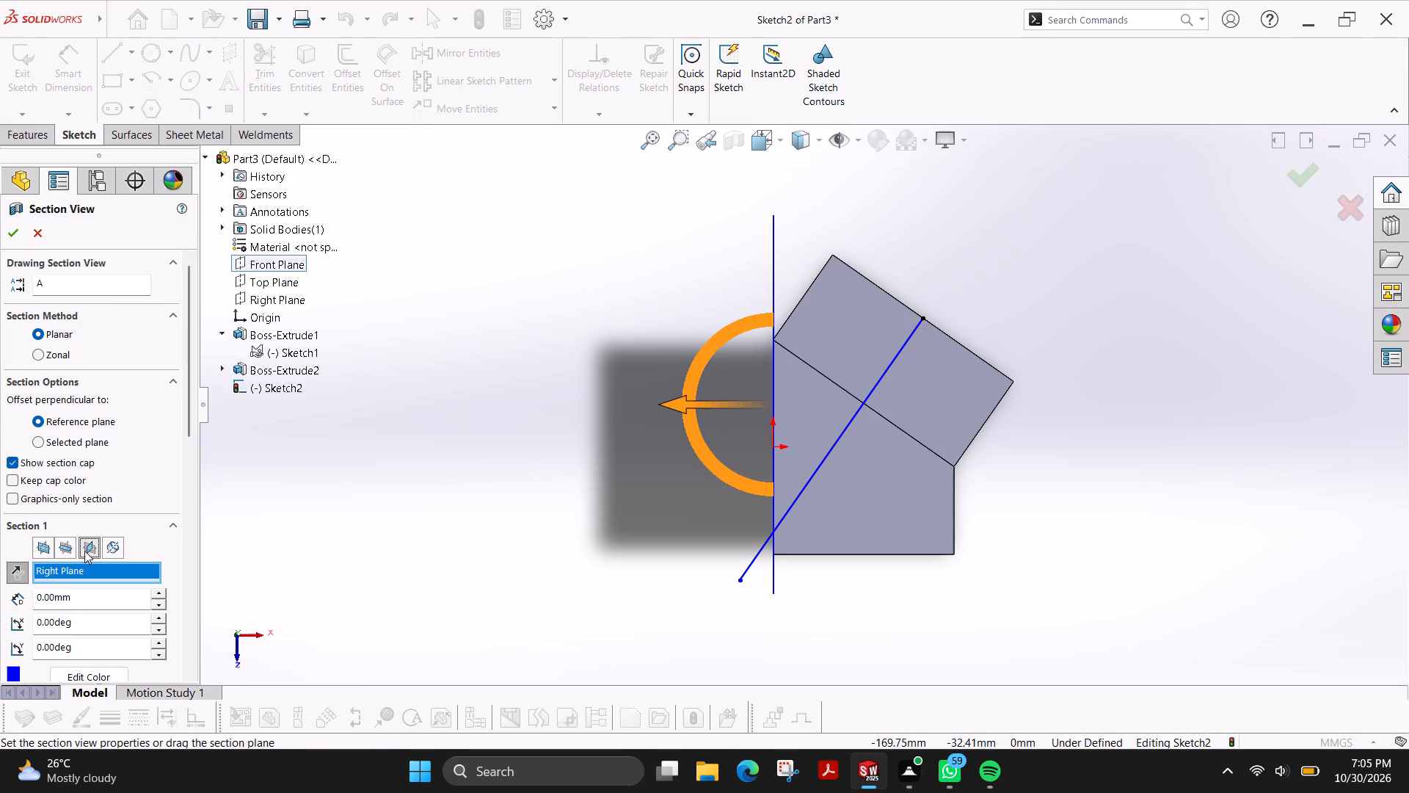
click(17, 579)
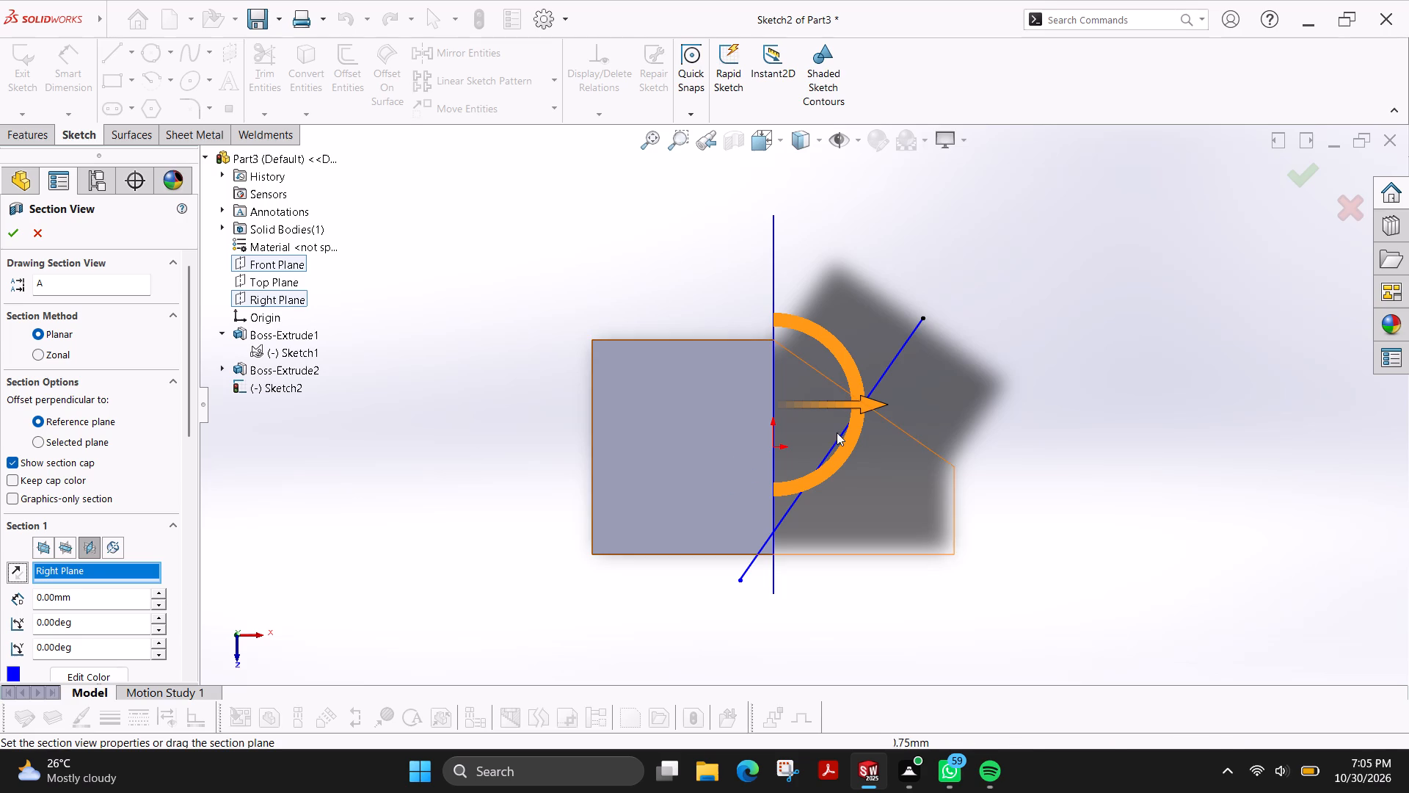
drag(861, 406, 956, 401)
Rotate the section plane to -35° and shift its offset to about 22.03 mm to follow the sketched line.
click(161, 618)
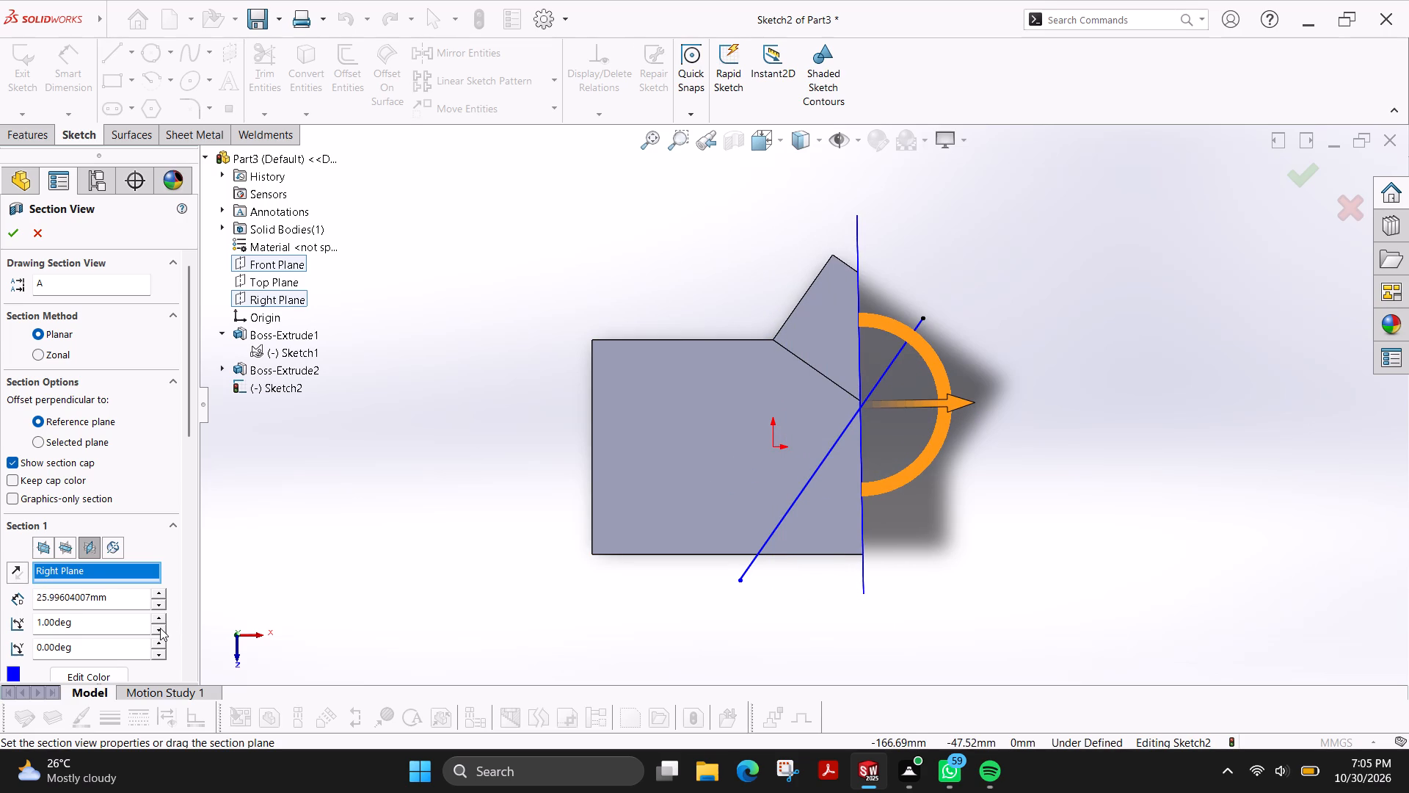
click(157, 628)
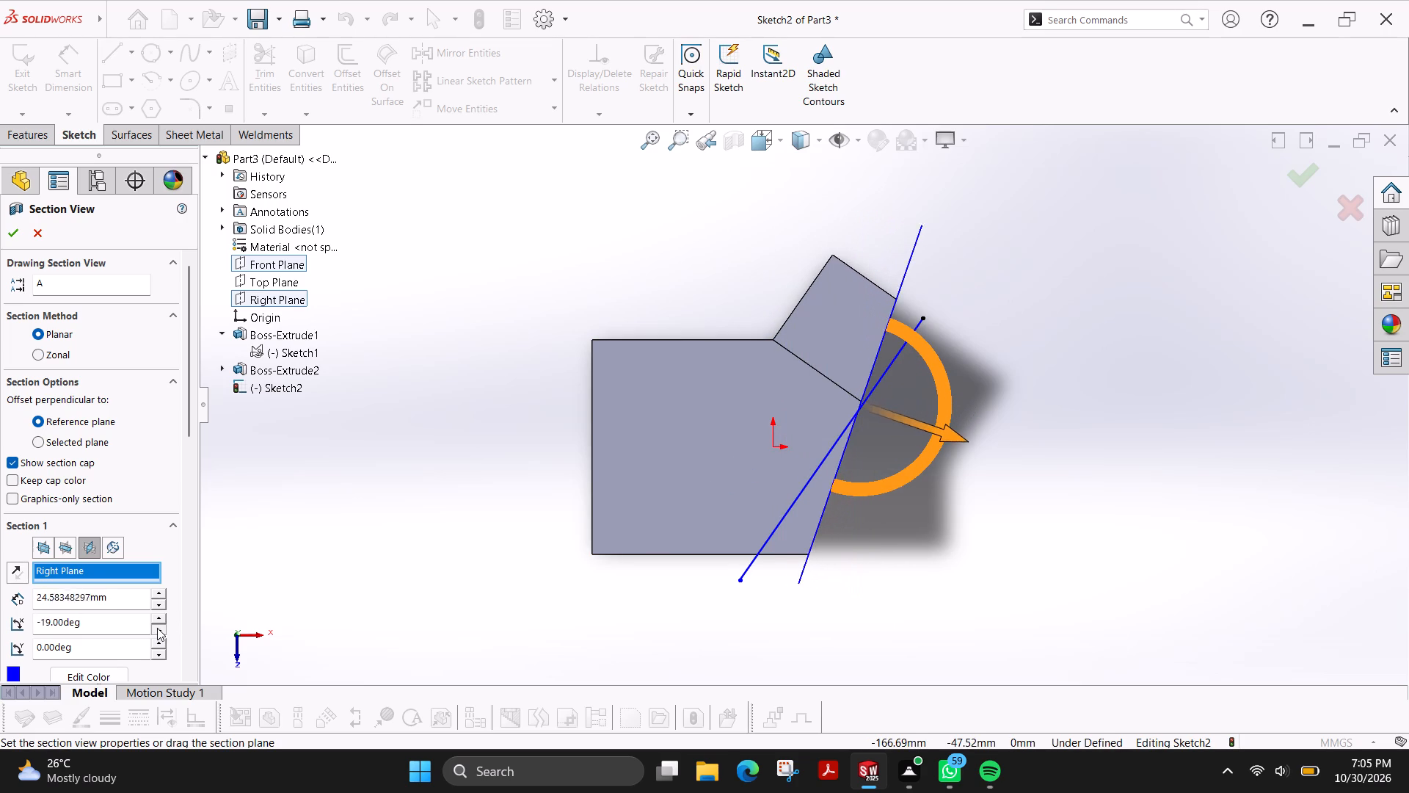
triple_click(157, 628)
triple_click(157, 628)
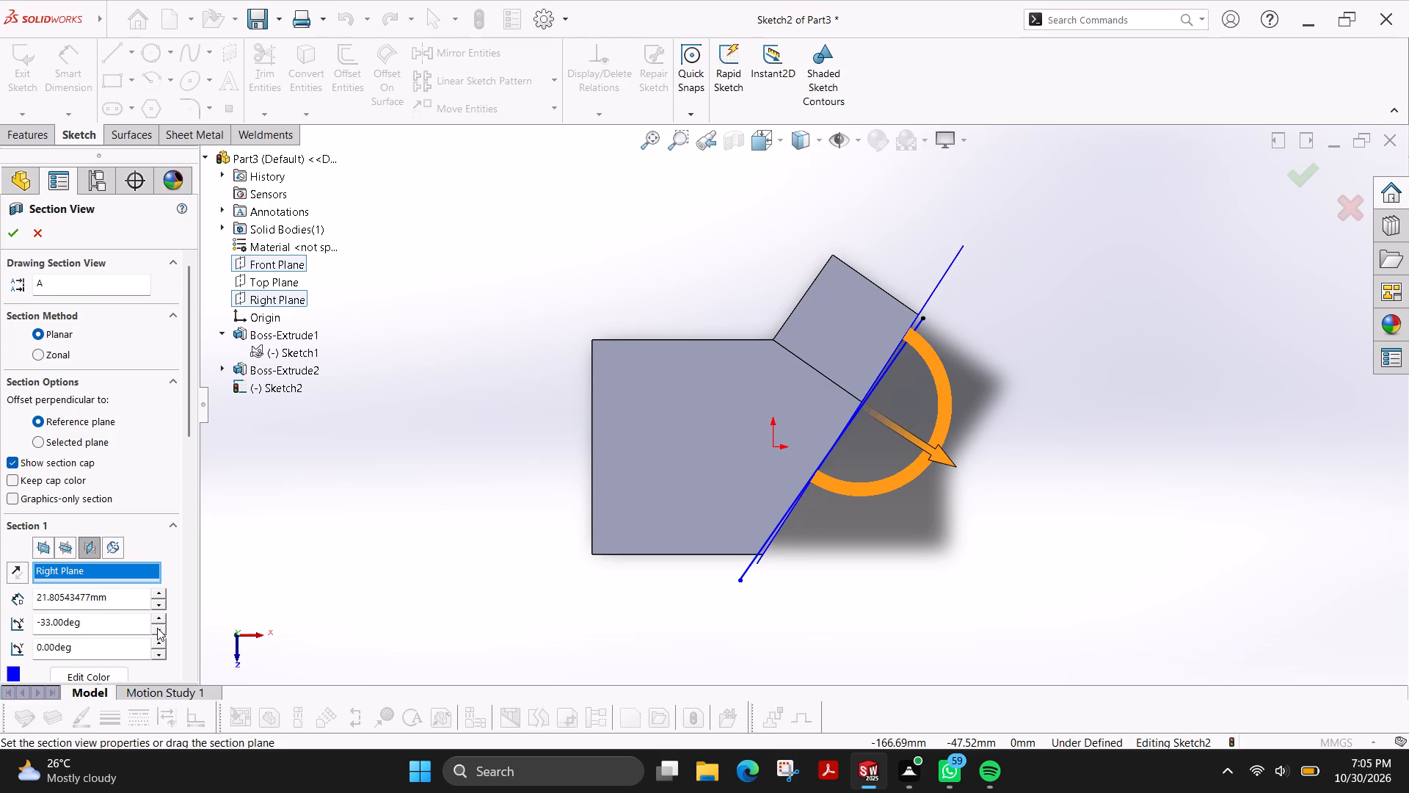
click(157, 628)
click(157, 628)
click(157, 628)
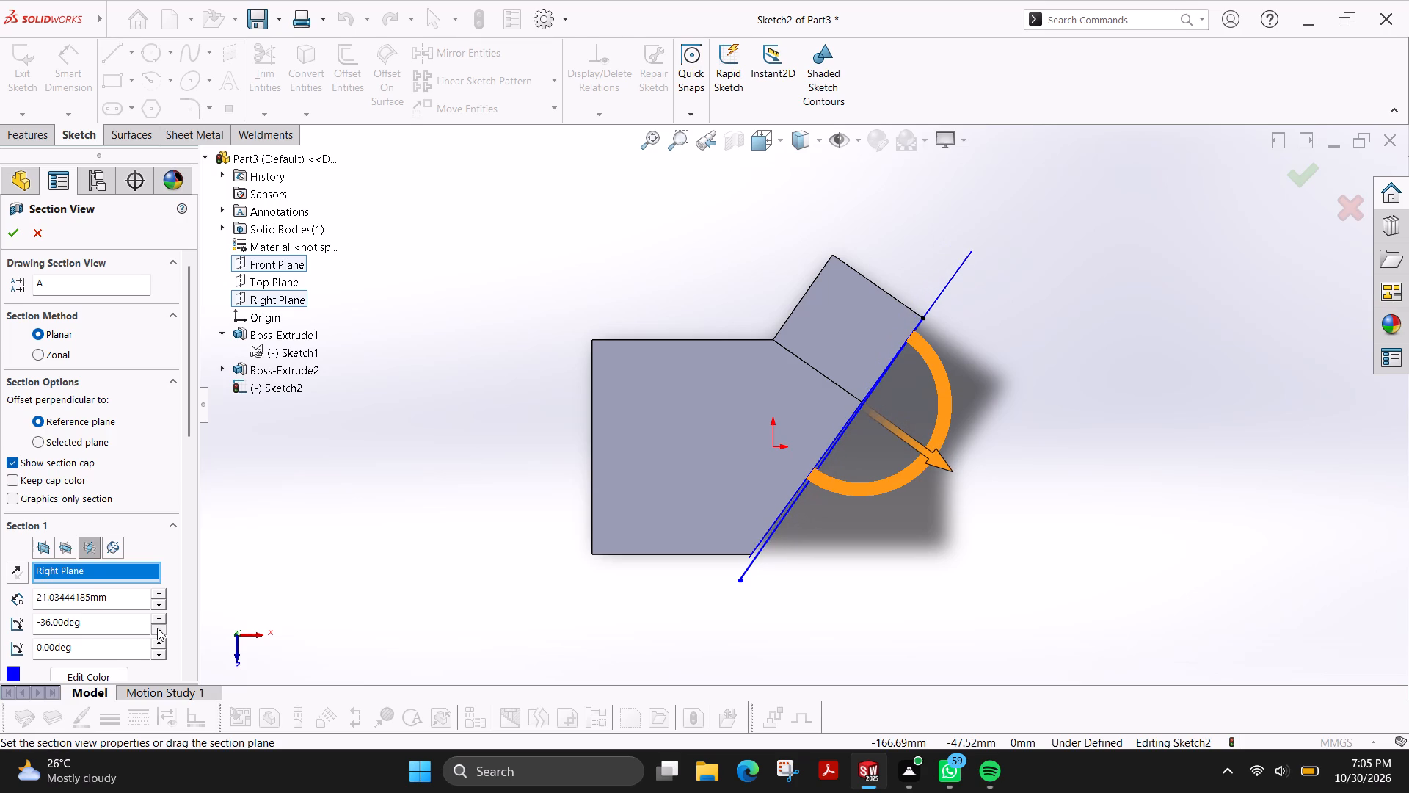
drag(942, 460, 923, 457)
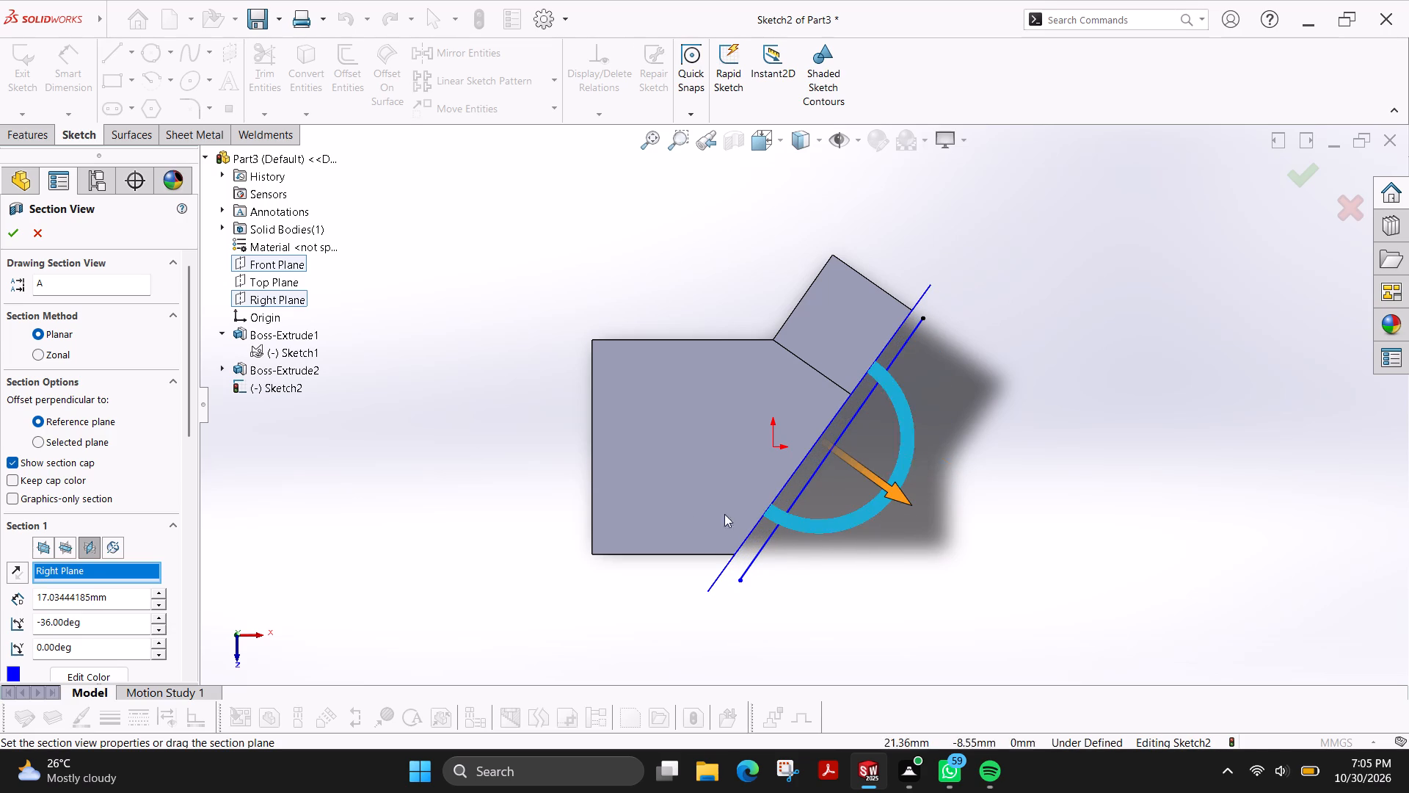
click(159, 619)
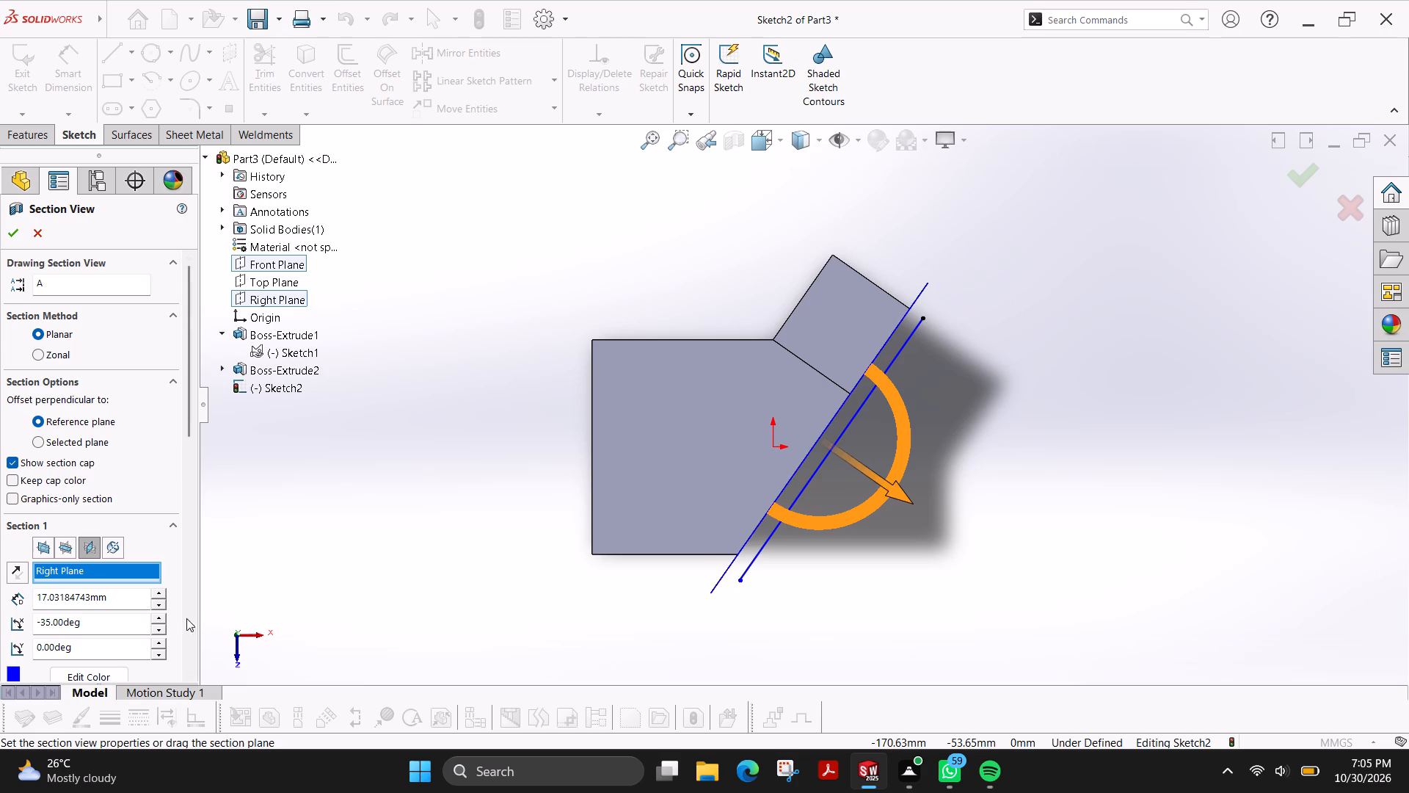
drag(884, 483, 893, 488)
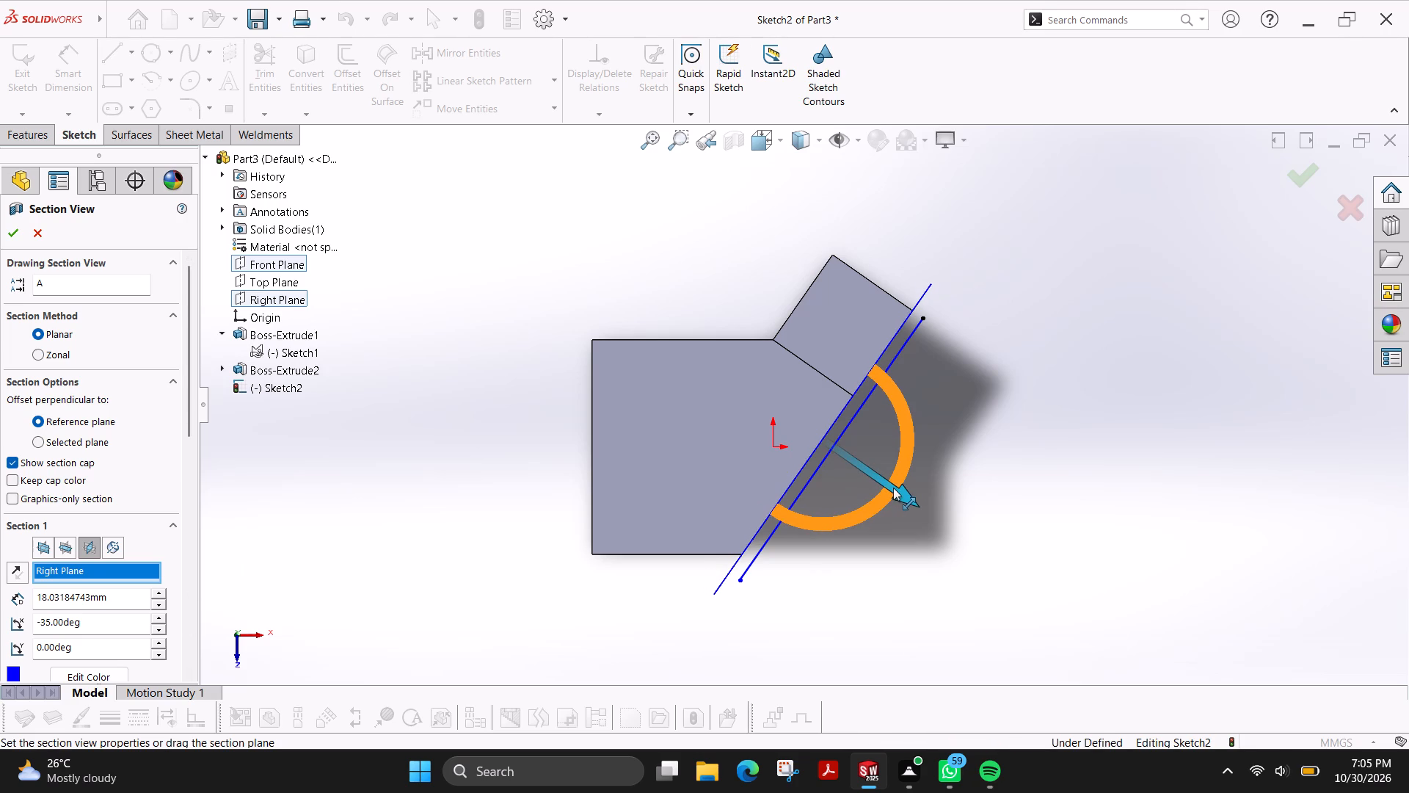
drag(893, 488, 898, 496)
Examine closely how the section plane aligns with the sketched line at both of its ends.
scroll(879, 474, down, 7)
scroll(577, 515, down, 5)
scroll(500, 402, up, 3)
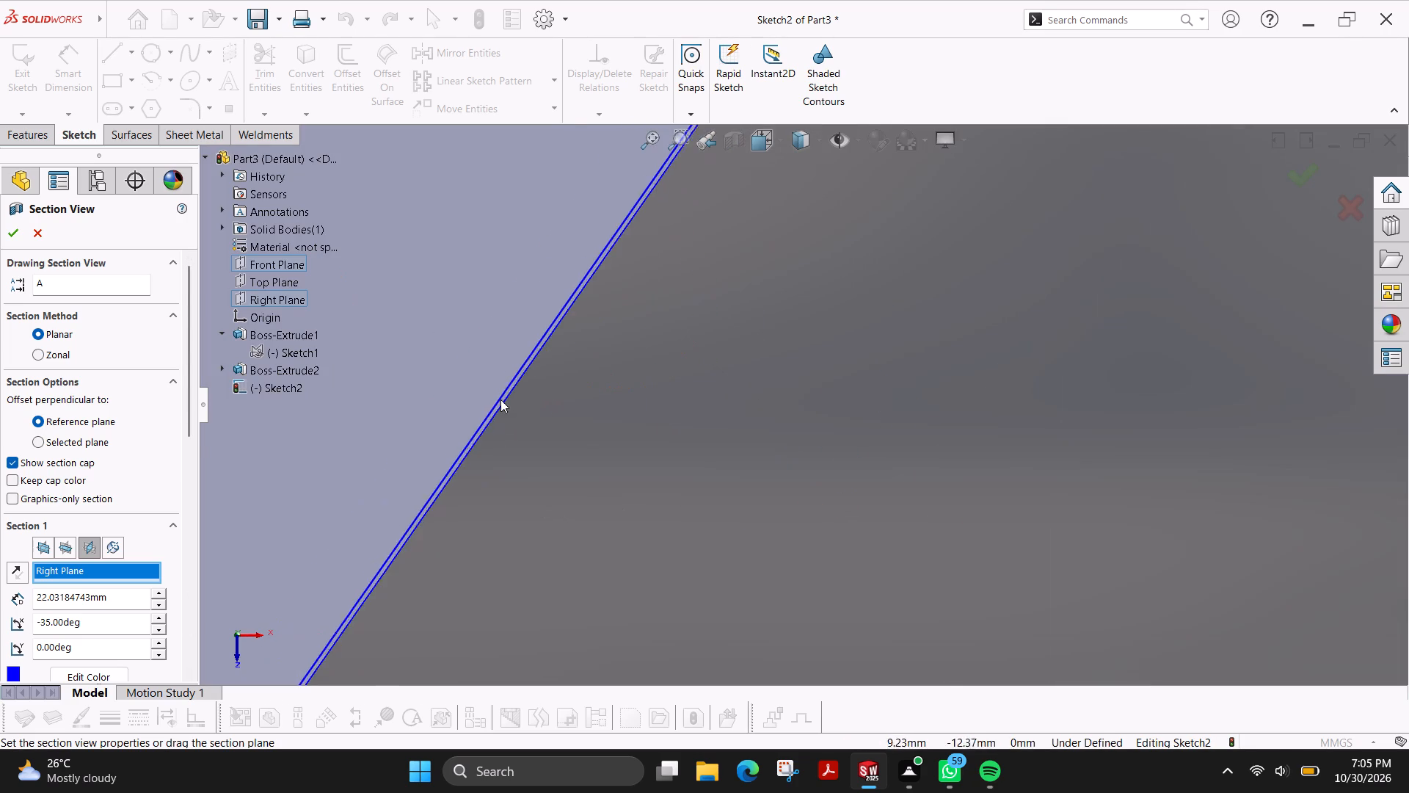
scroll(500, 399, up, 3)
scroll(816, 258, up, 2)
scroll(816, 258, down, 2)
scroll(681, 593, up, 5)
scroll(682, 581, down, 5)
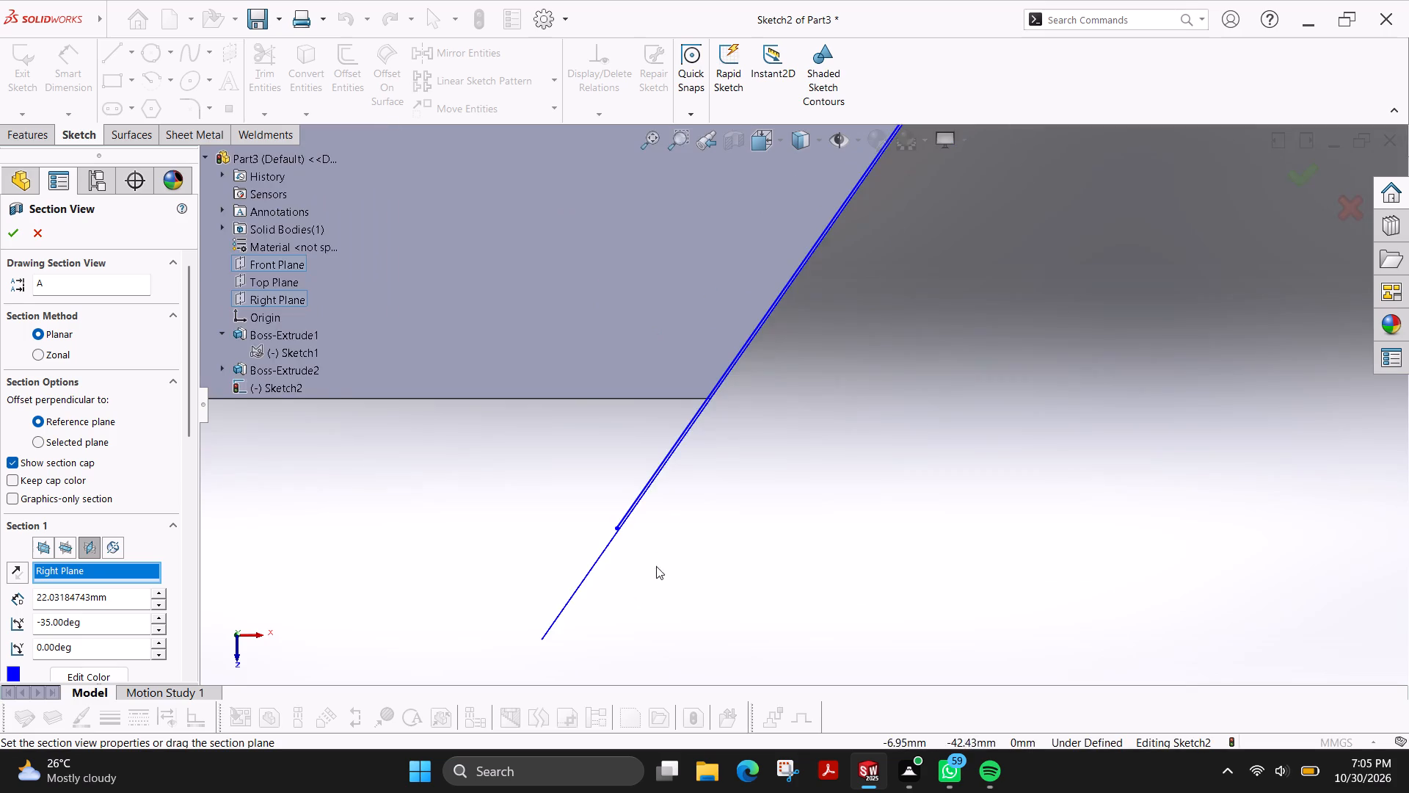
scroll(641, 544, down, 5)
scroll(661, 401, up, 4)
scroll(900, 227, up, 3)
scroll(950, 195, up, 3)
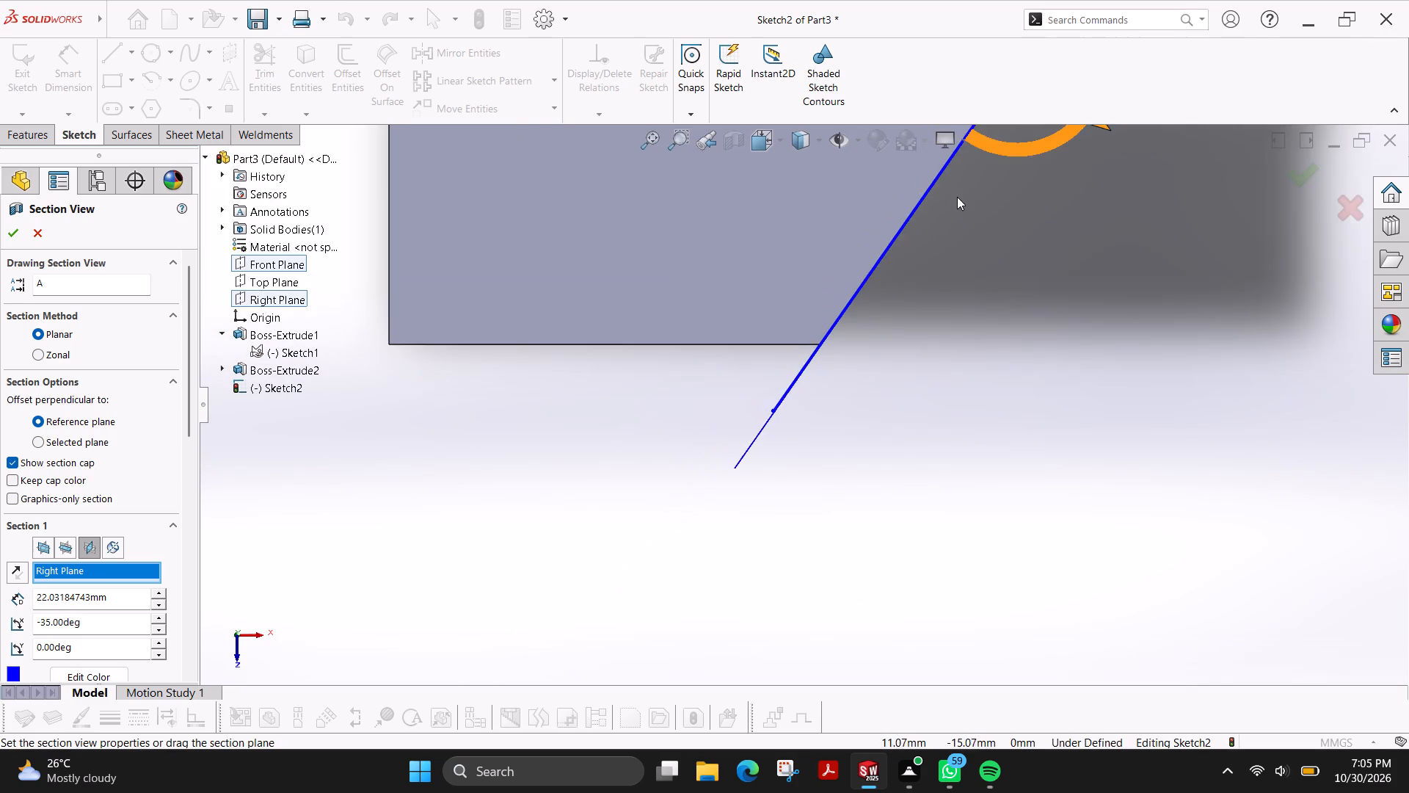
scroll(956, 197, up, 5)
scroll(964, 192, down, 1)
scroll(964, 192, up, 1)
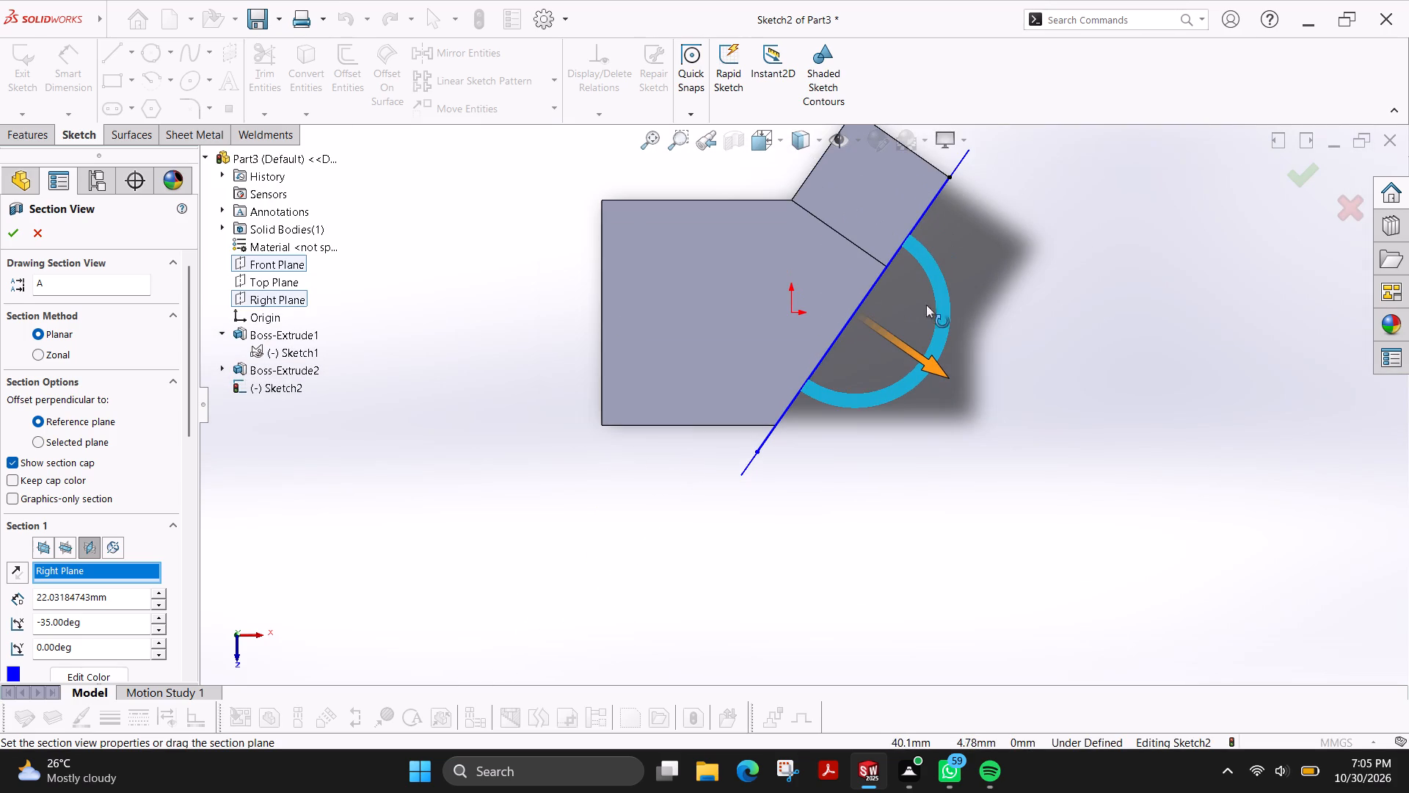
scroll(898, 338, down, 1)
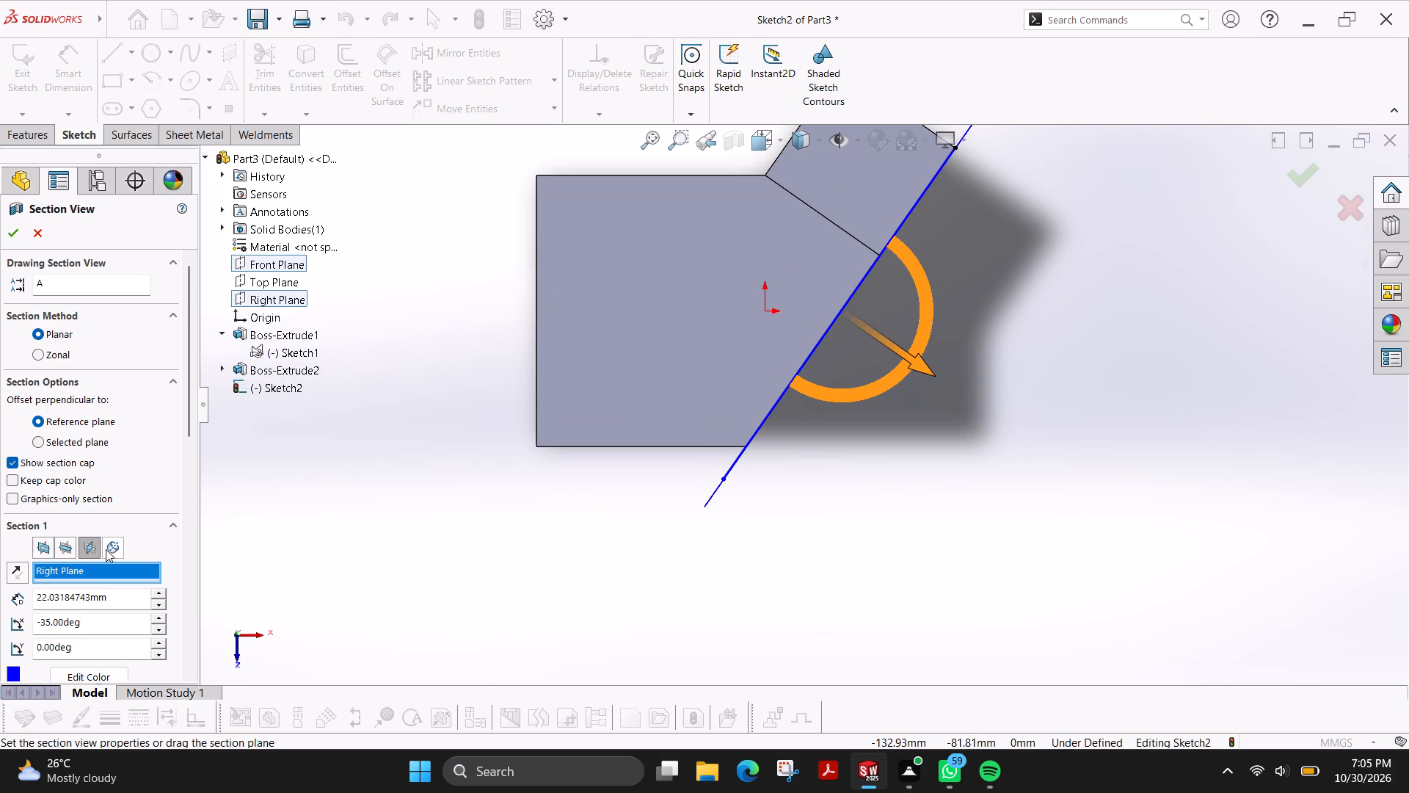
scroll(927, 203, down, 7)
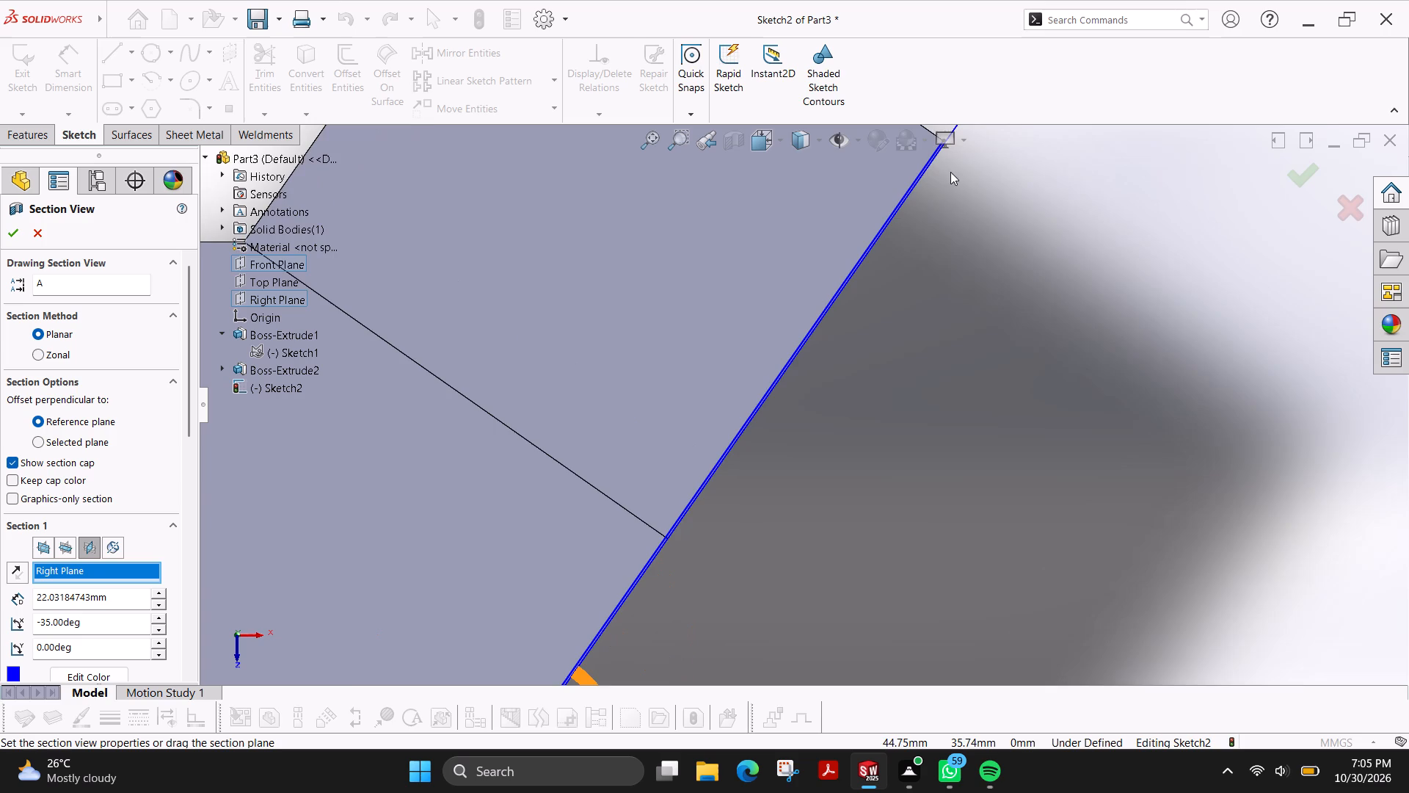
scroll(806, 454, up, 2)
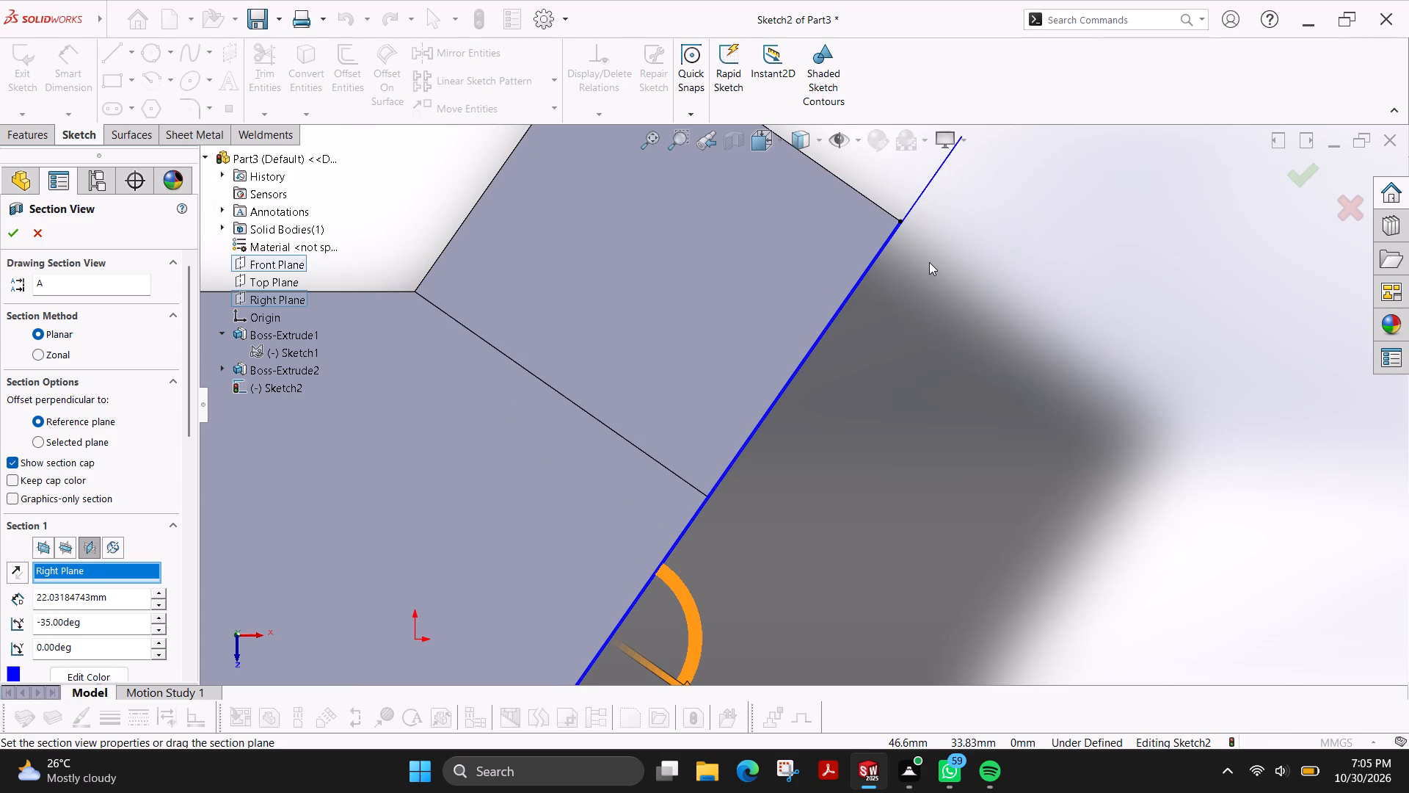
scroll(931, 259, down, 2)
scroll(928, 259, up, 2)
scroll(871, 297, down, 4)
scroll(810, 295, down, 3)
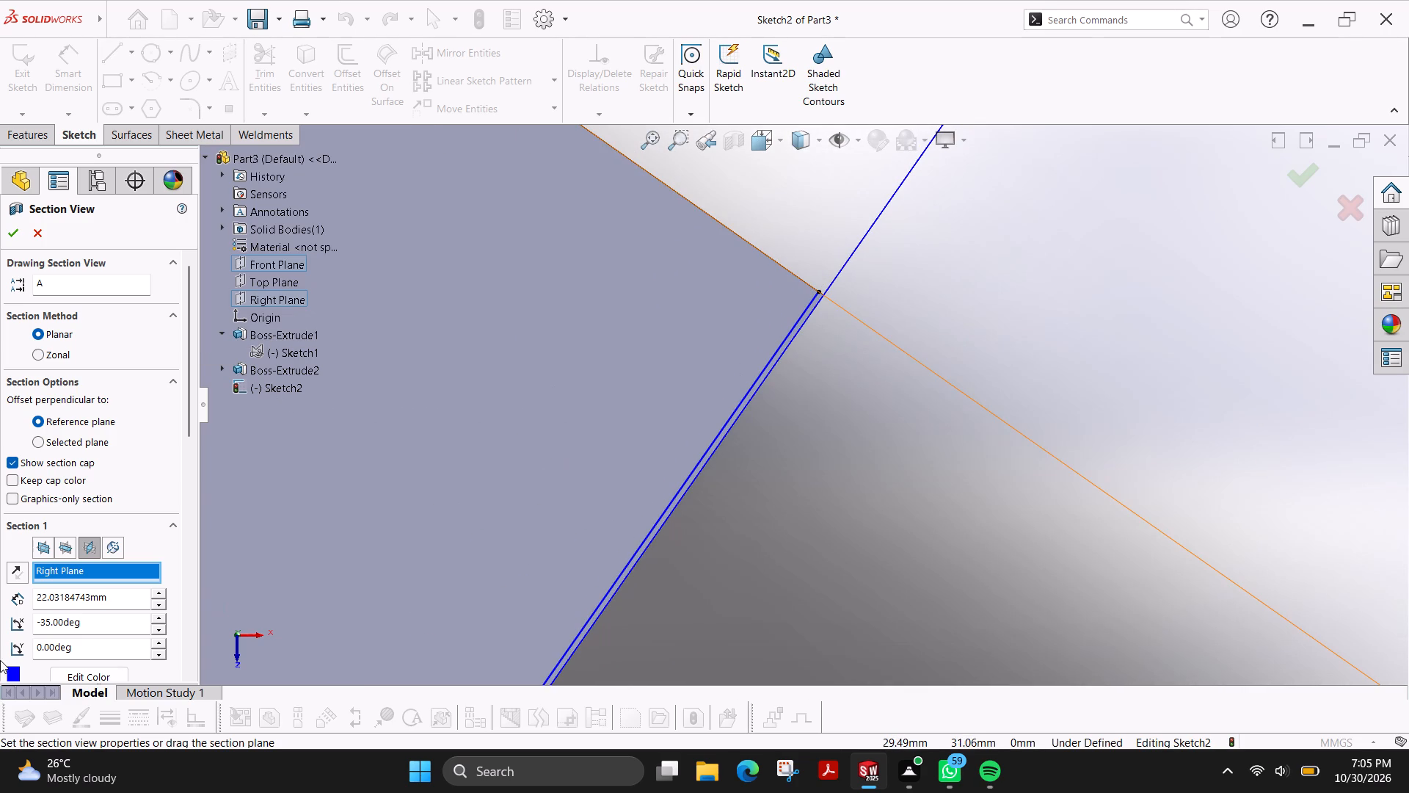
Fine-tune the section plane's offset by entering 21 mm and nudging it outward to 22 mm.
click(153, 603)
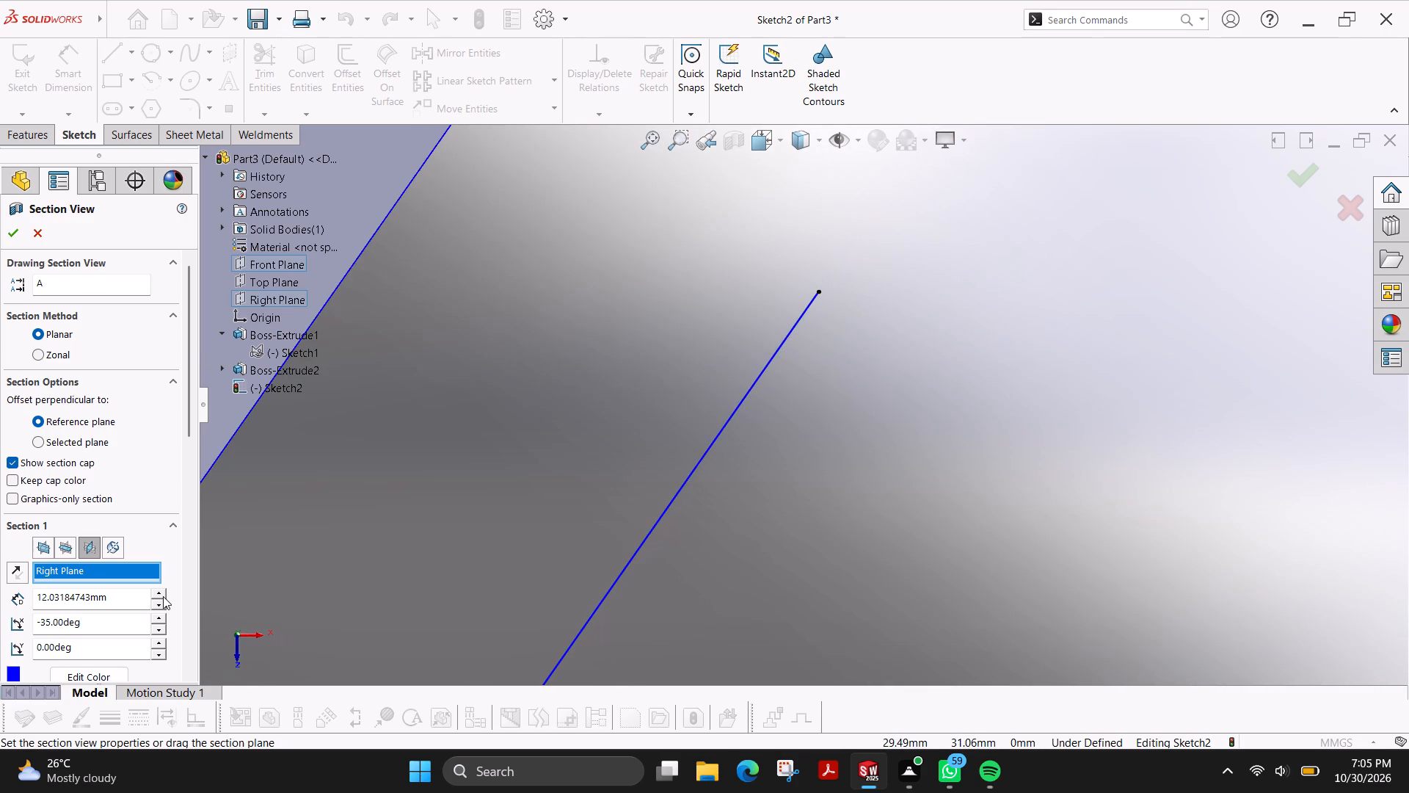
click(159, 593)
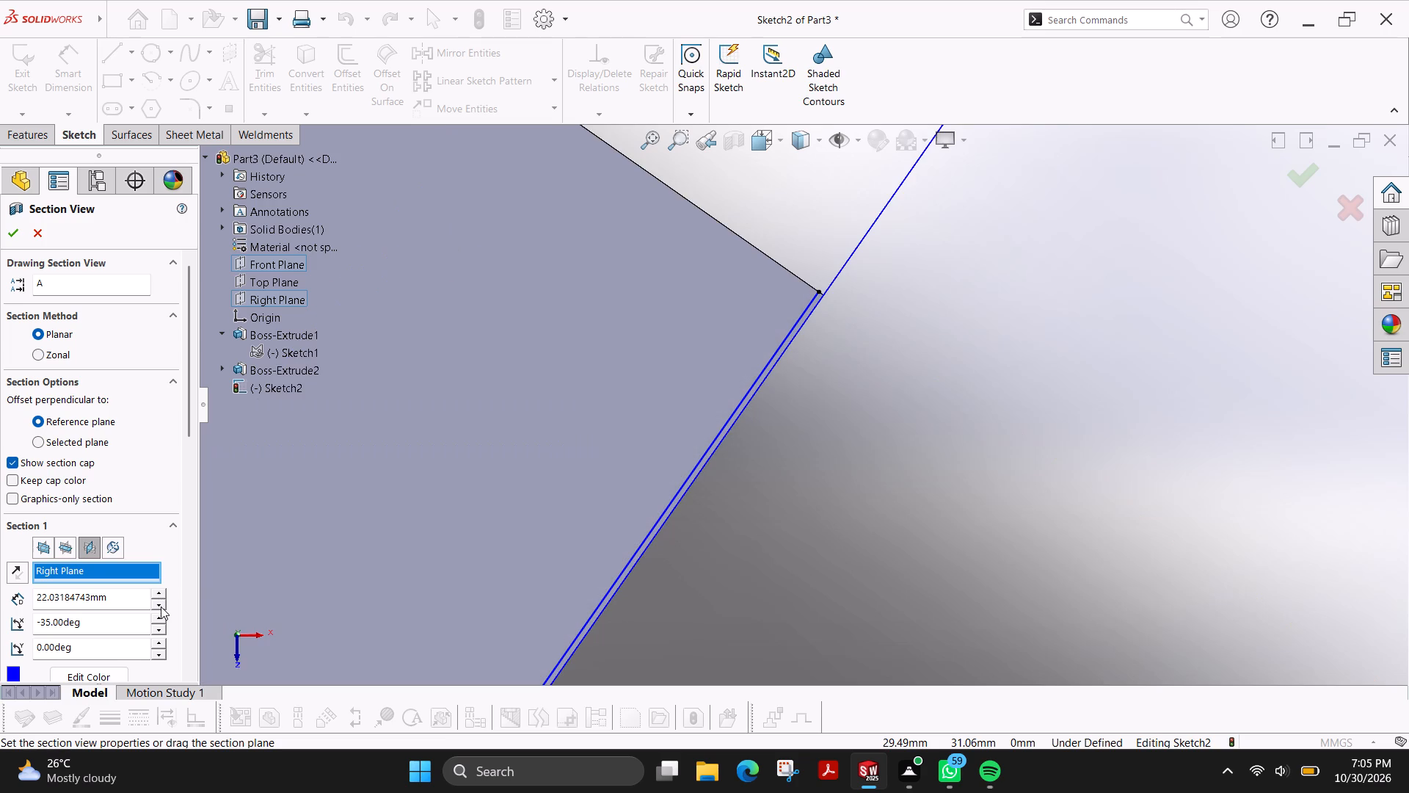
click(161, 606)
click(158, 591)
double_click(129, 598)
text(21)
key(Return)
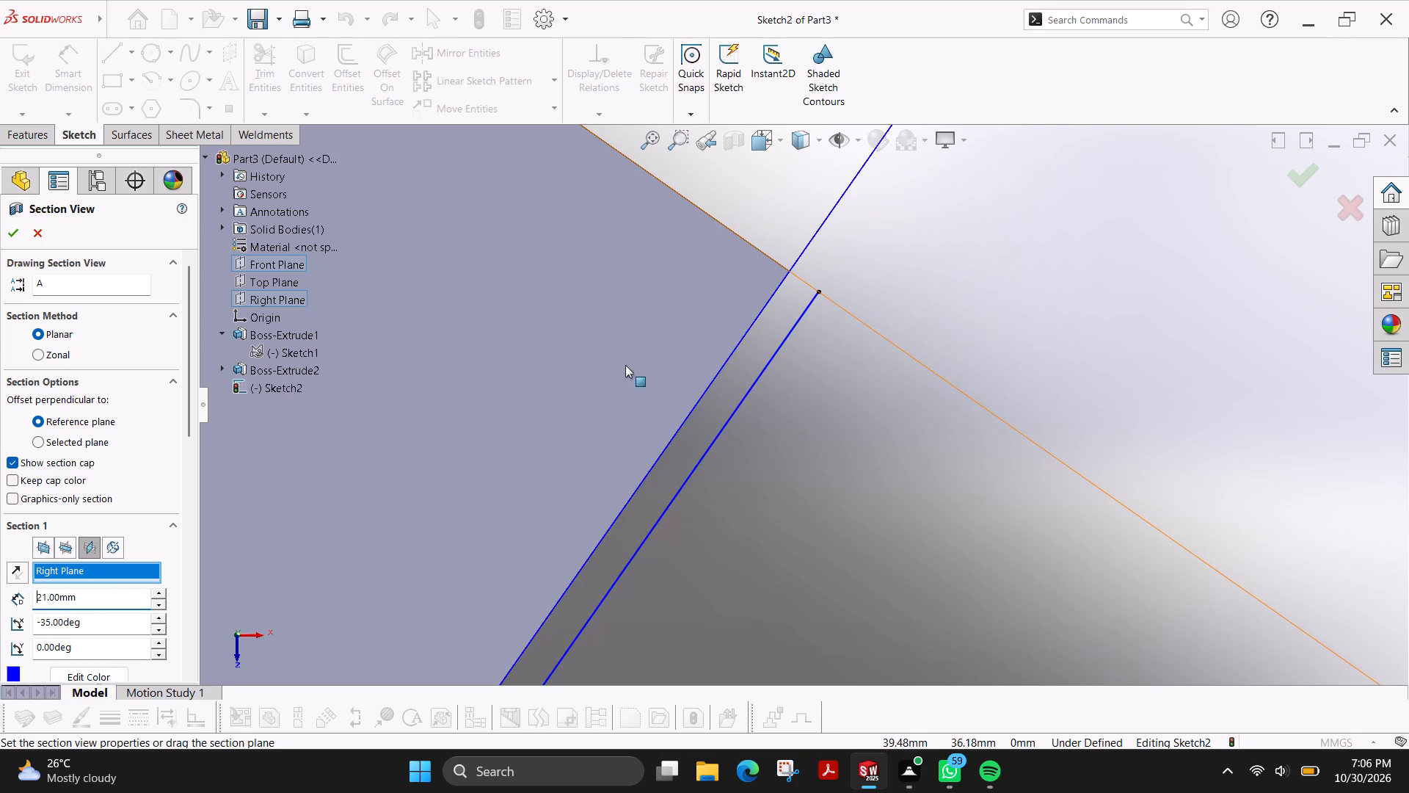
scroll(631, 357, up, 12)
scroll(735, 573, up, 4)
scroll(754, 508, down, 2)
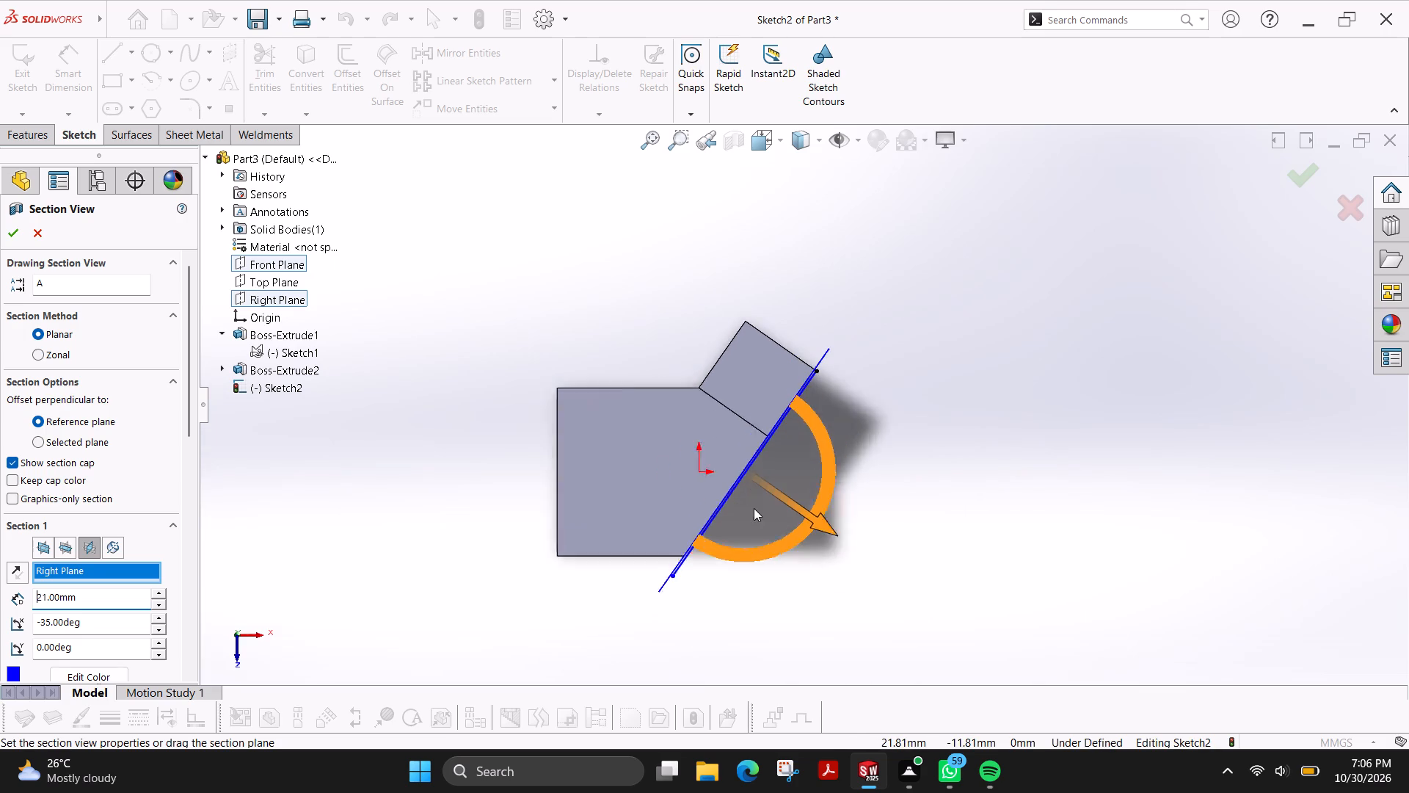
scroll(754, 508, down, 4)
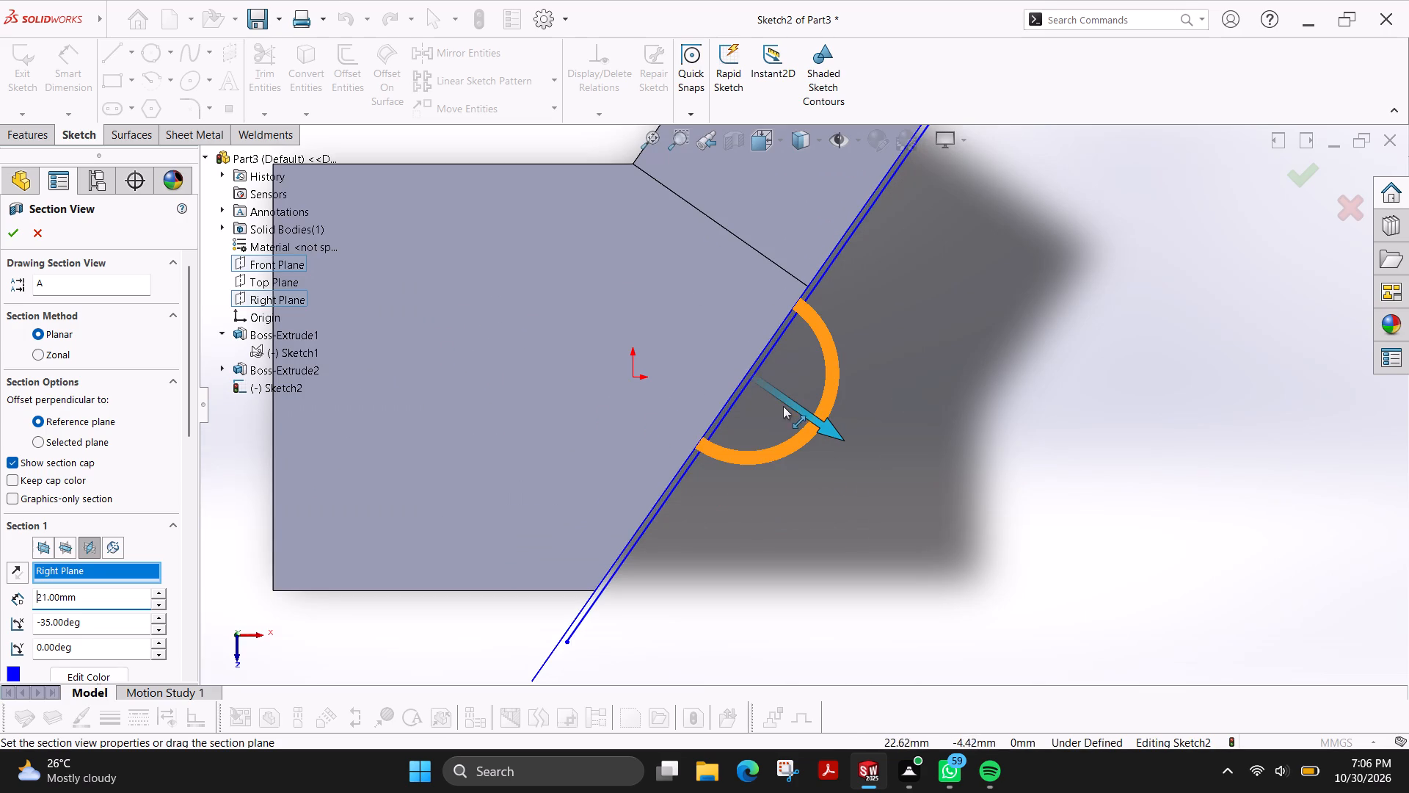
drag(782, 405, 794, 406)
Examine closely how the section plane lines up with the sketched line along its length and at both ends.
scroll(890, 288, down, 4)
scroll(890, 280, up, 3)
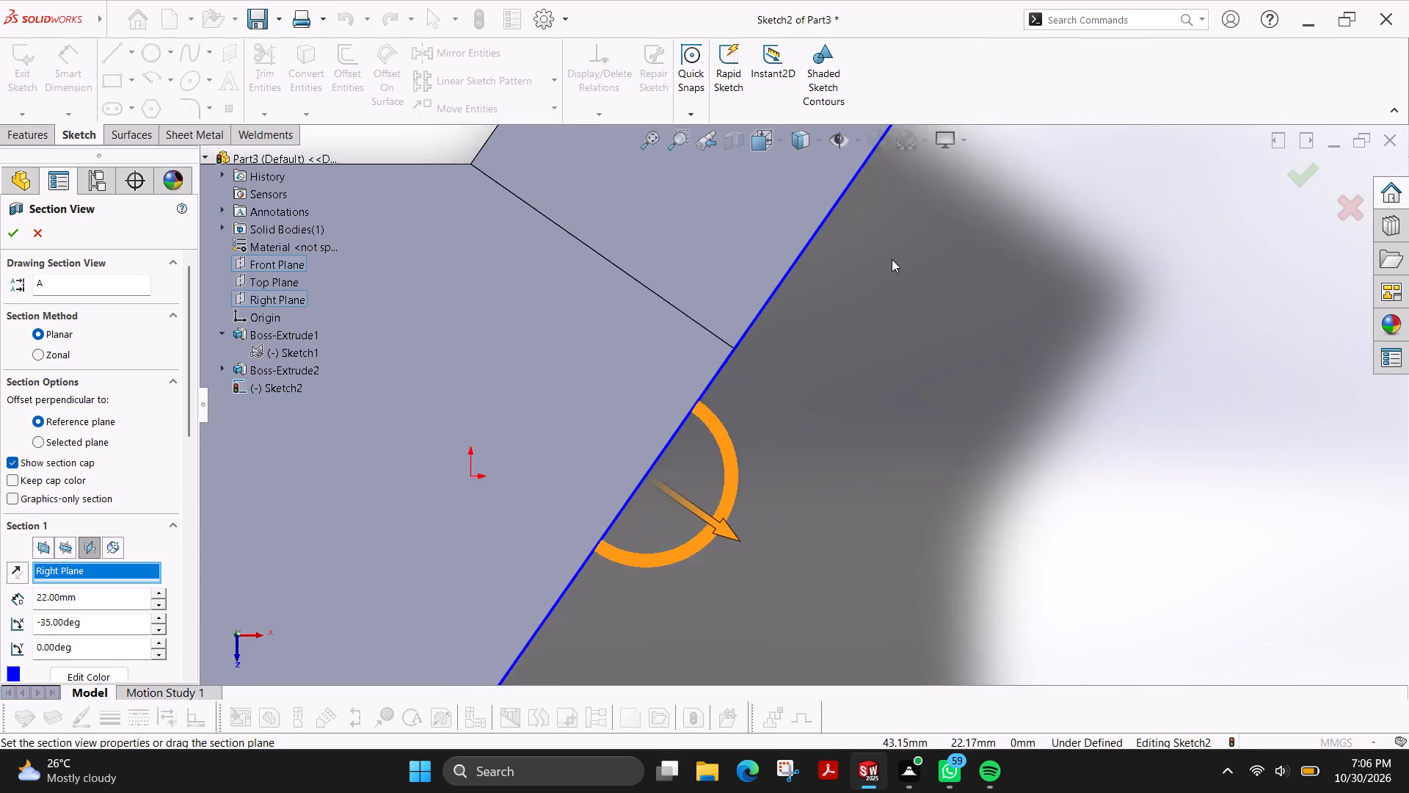
scroll(892, 259, up, 2)
scroll(903, 230, down, 6)
scroll(756, 323, down, 4)
scroll(695, 325, down, 6)
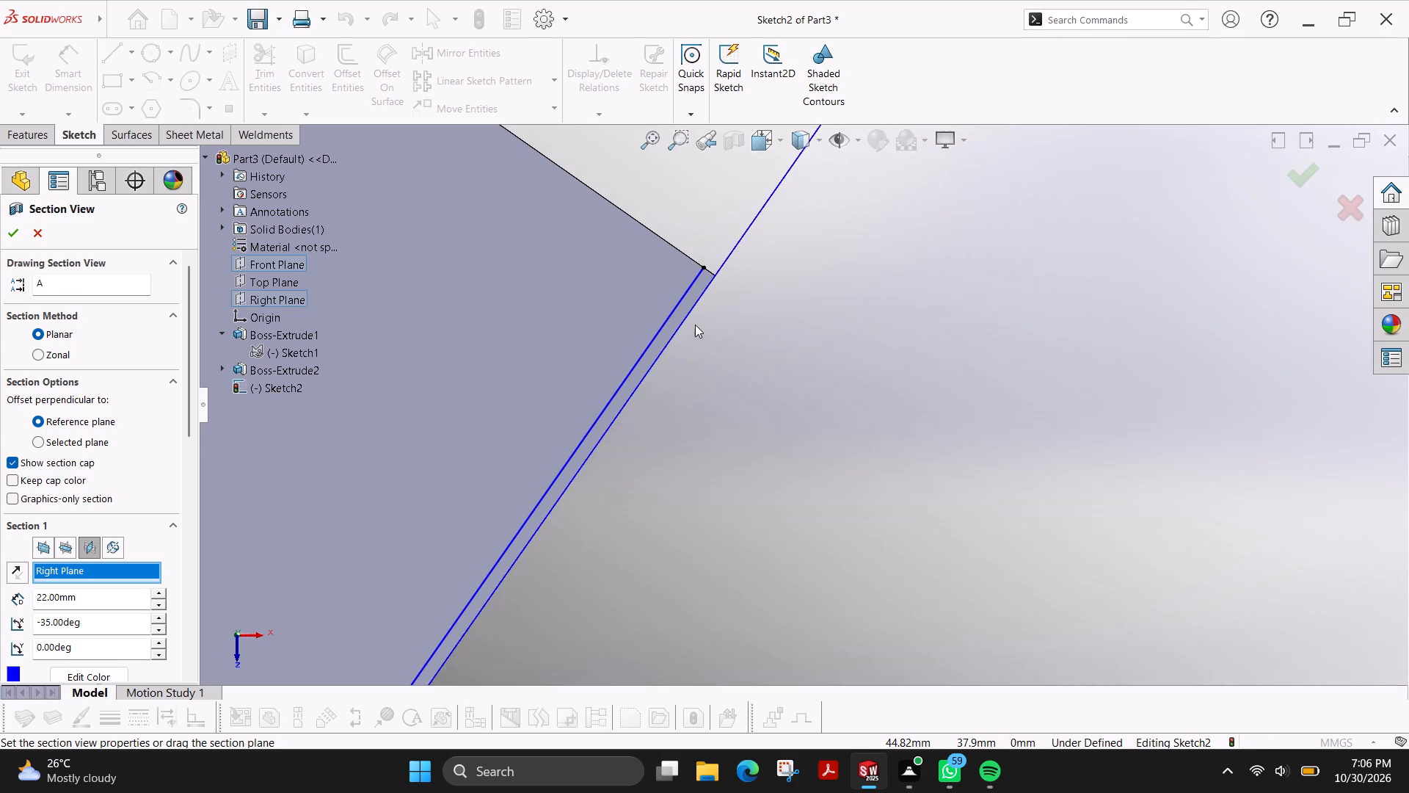
scroll(695, 325, down, 4)
scroll(695, 325, up, 5)
scroll(743, 397, up, 5)
scroll(786, 491, up, 7)
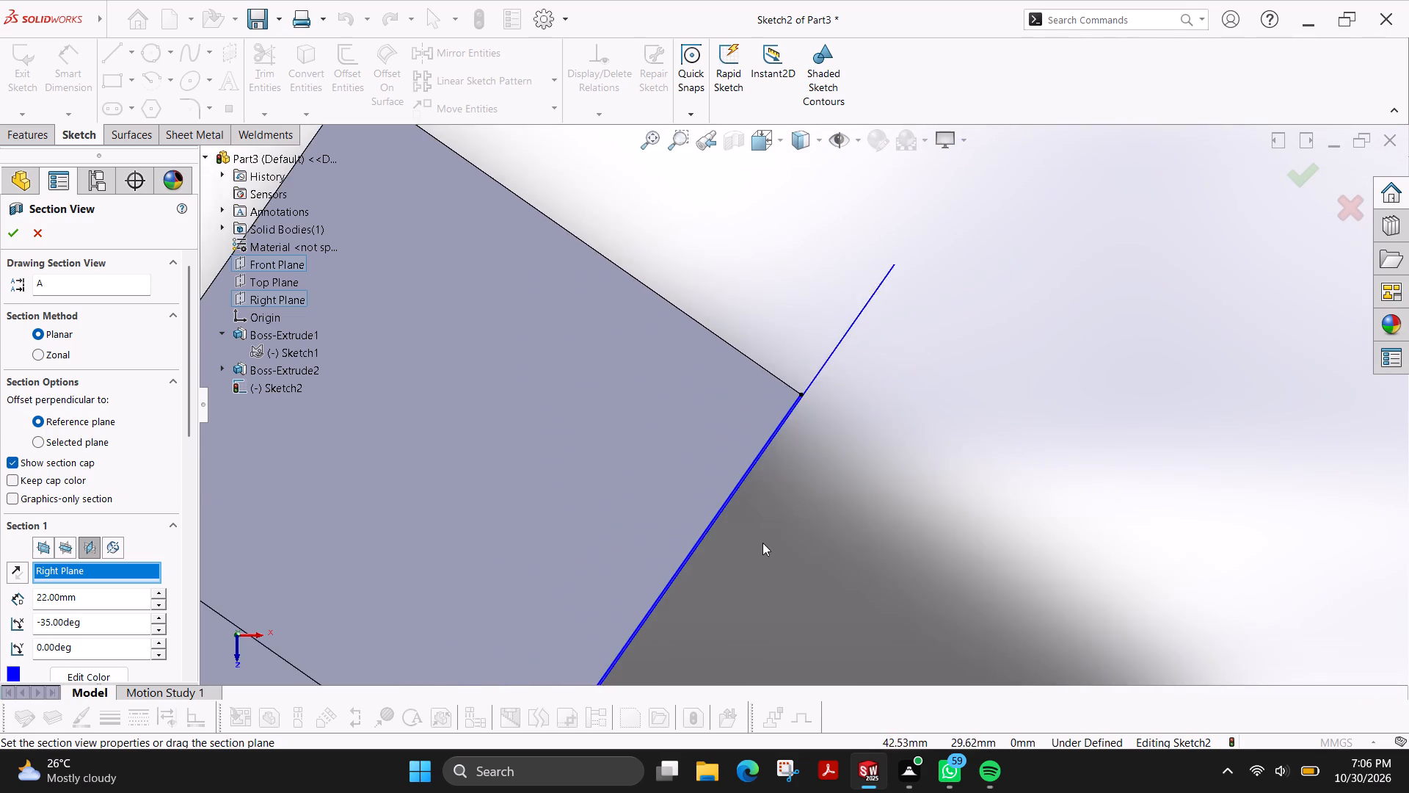
scroll(762, 543, up, 10)
scroll(748, 546, down, 7)
scroll(621, 499, down, 10)
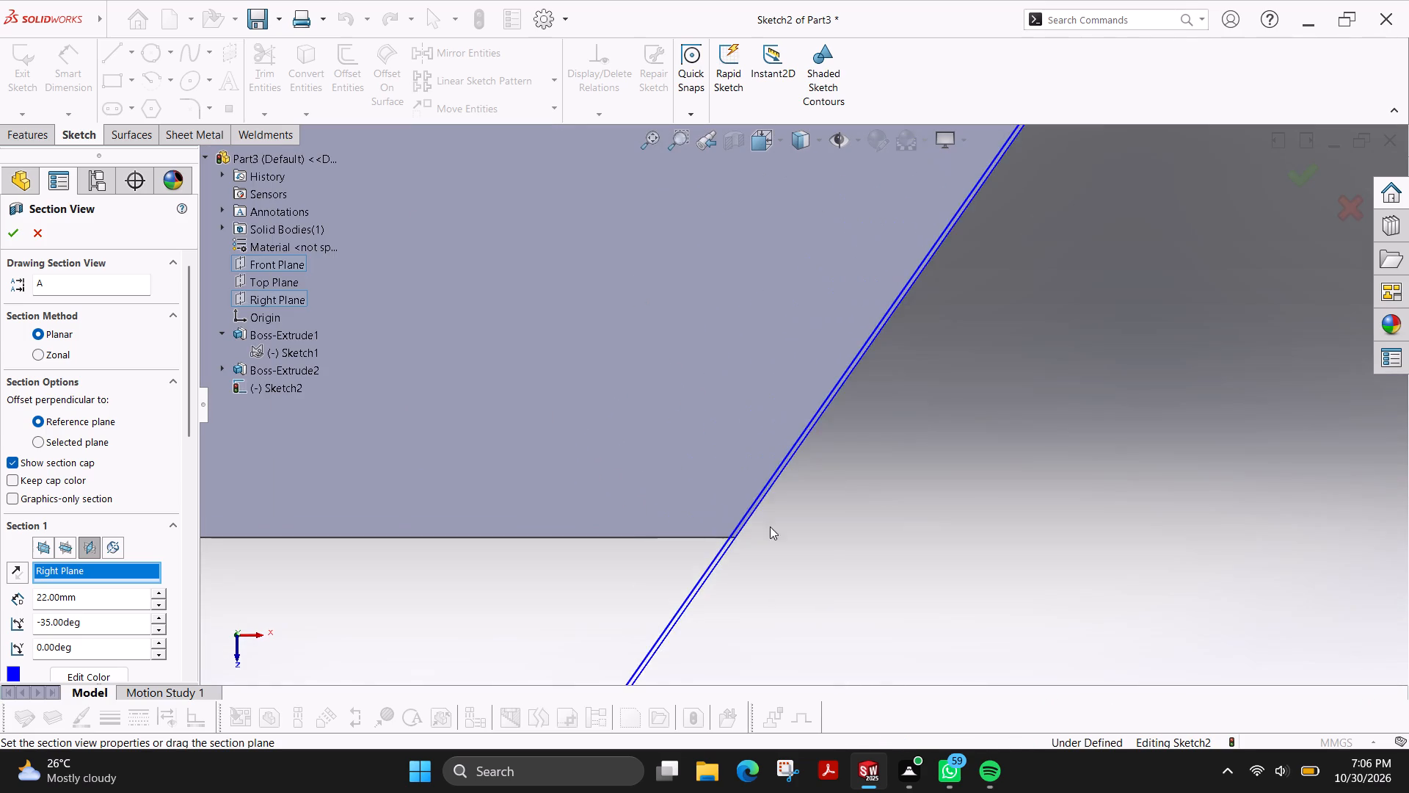
scroll(773, 513, down, 5)
scroll(1052, 474, up, 12)
scroll(983, 255, up, 5)
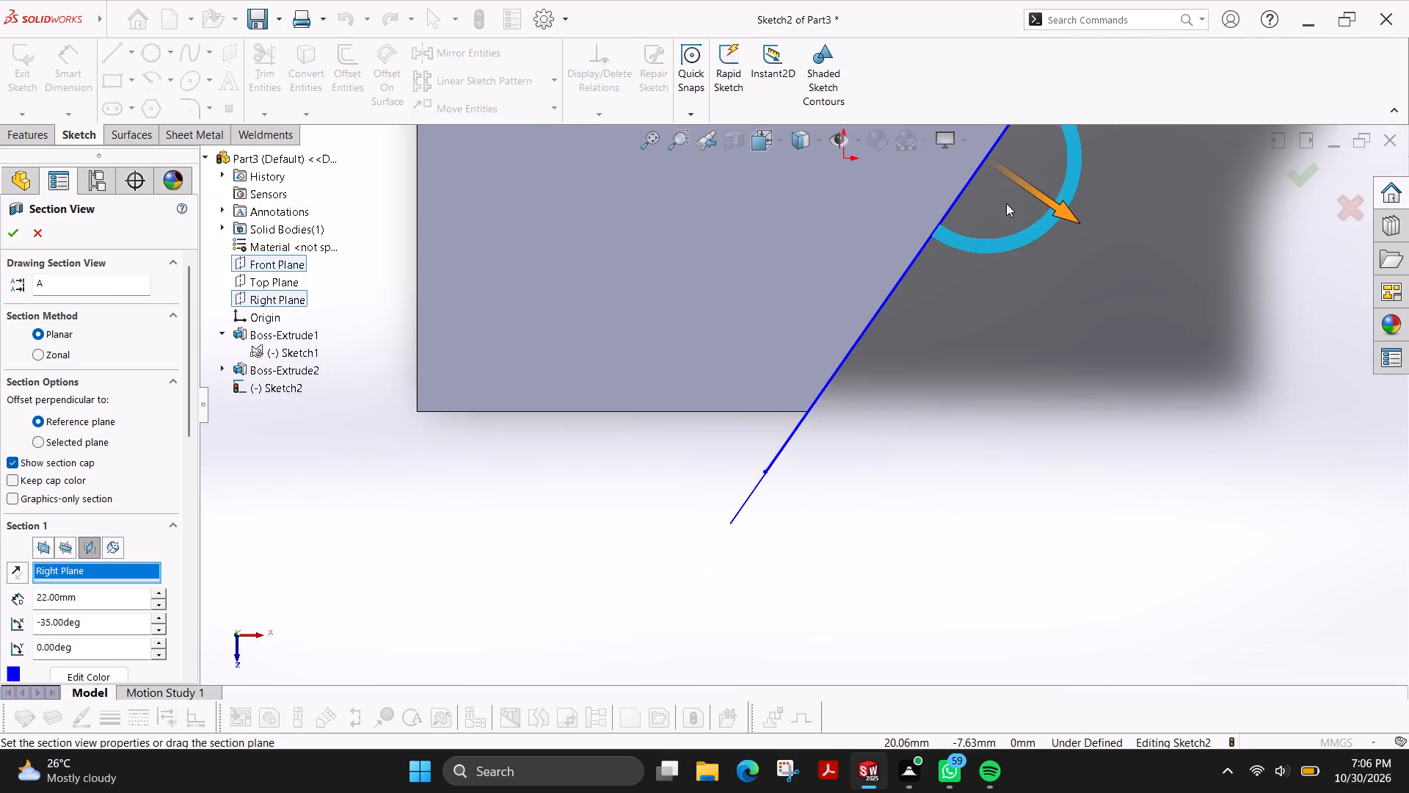
scroll(1005, 195, down, 4)
scroll(1003, 195, up, 8)
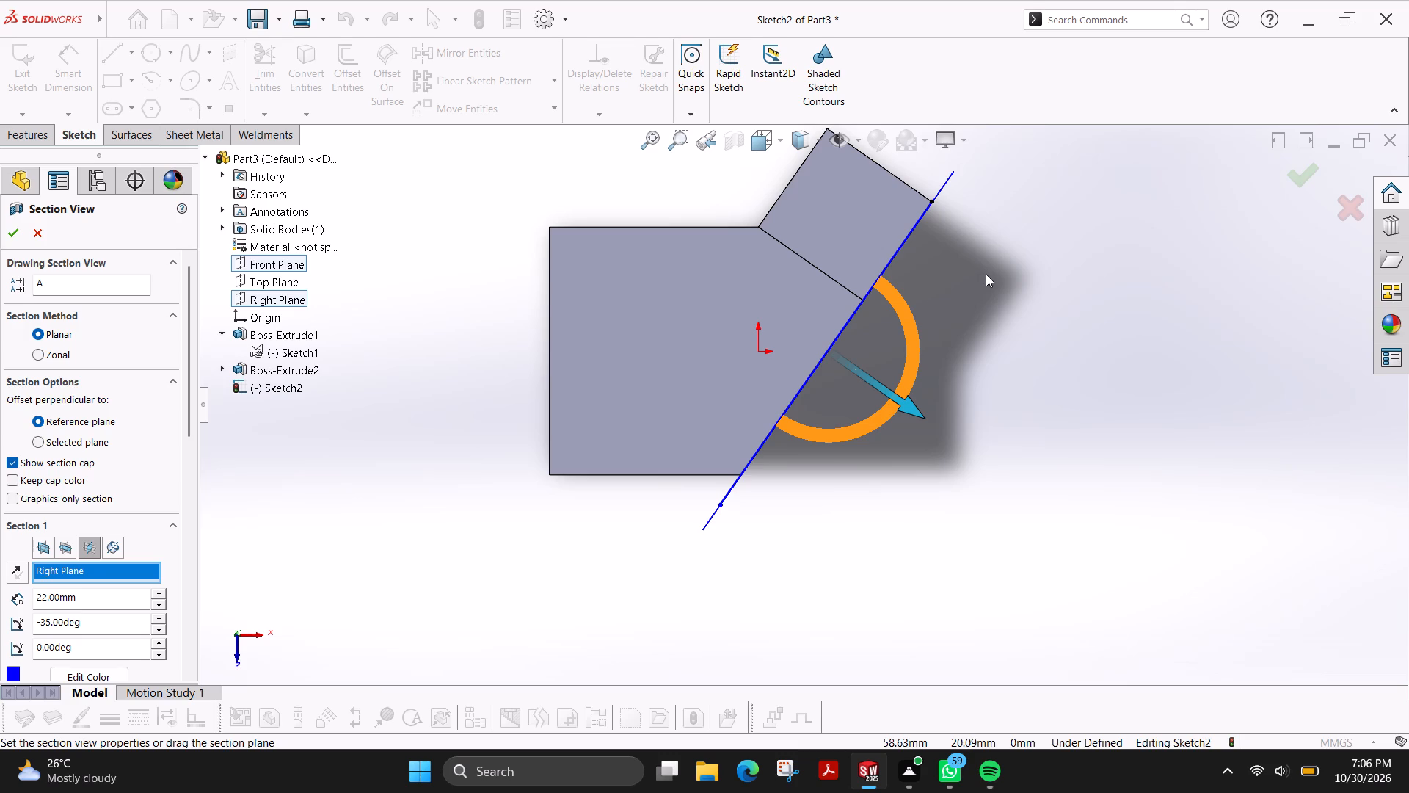
Apply the section view along the sketched angled line.
click(2, 233)
scroll(852, 376, down, 1)
middle_drag(852, 376, 816, 321)
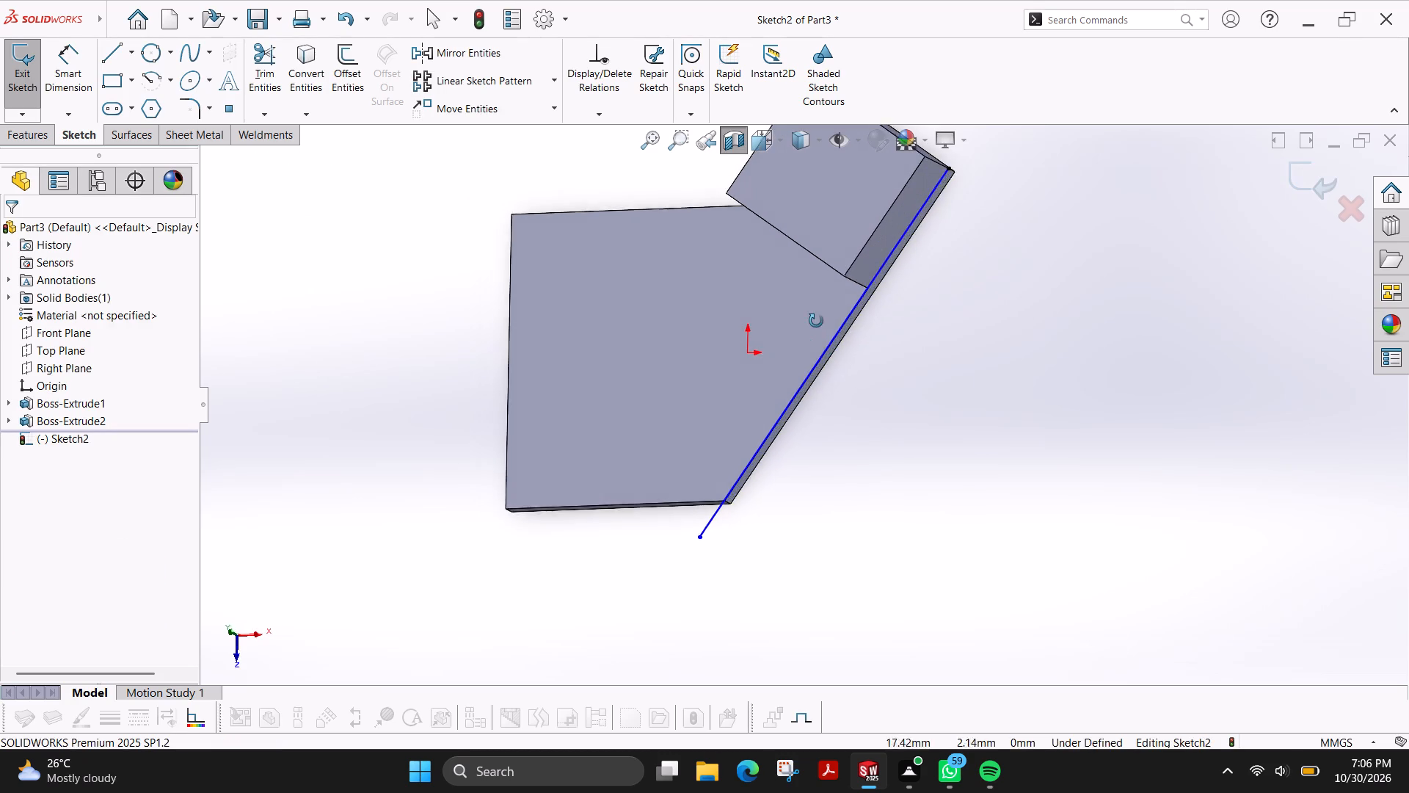
middle_drag(816, 321, 791, 297)
scroll(946, 246, up, 3)
middle_drag(907, 303, 905, 335)
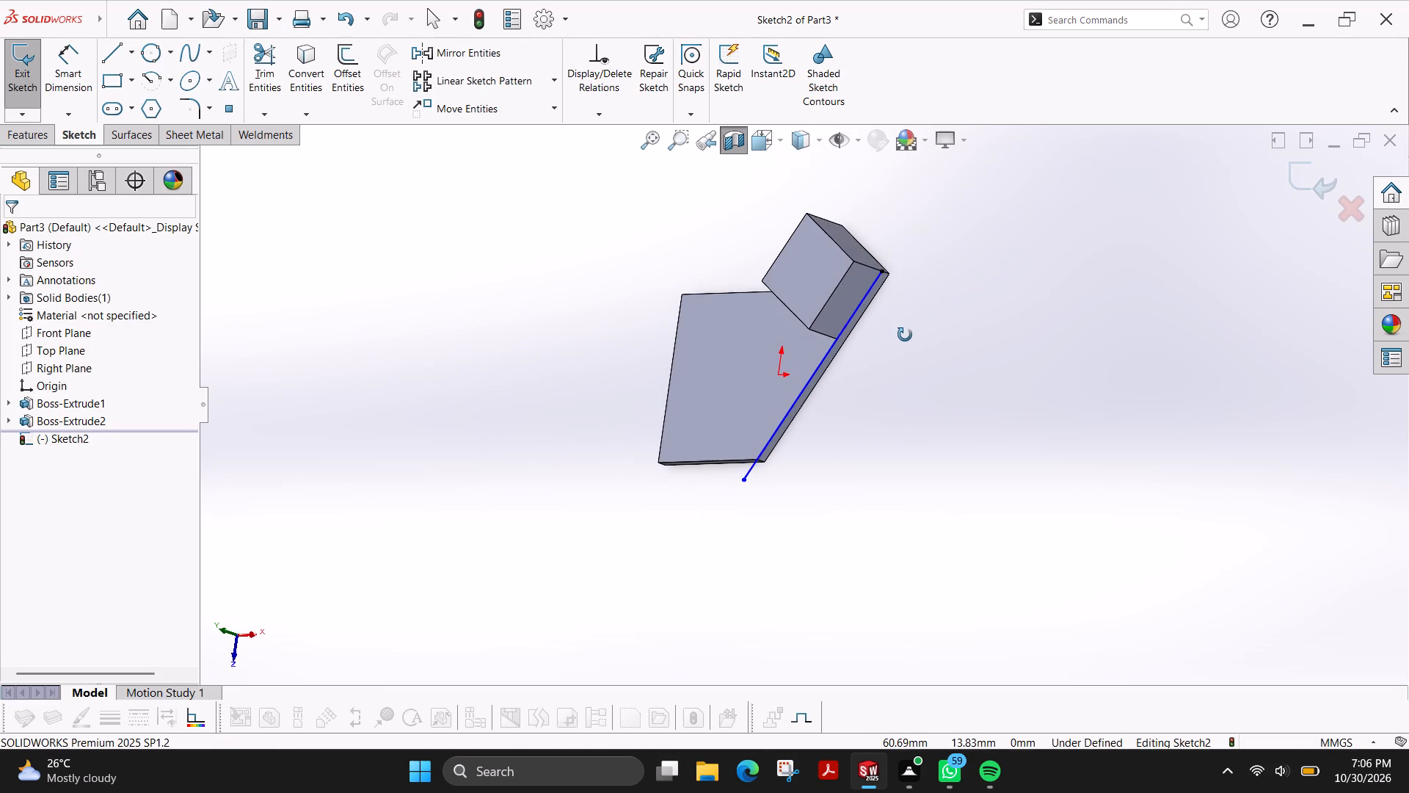
middle_drag(905, 335, 907, 281)
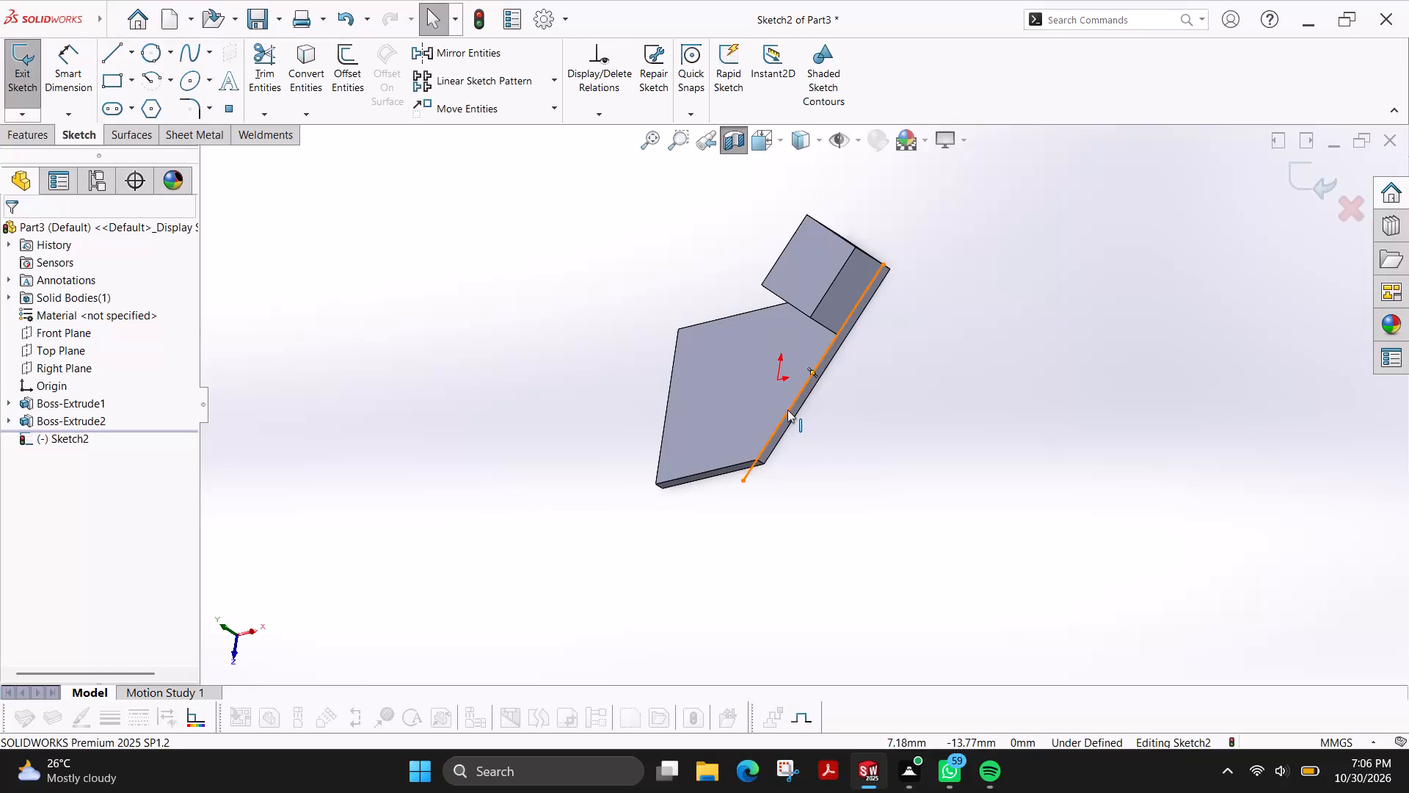
Exit the open sketch containing the angled line.
click(848, 294)
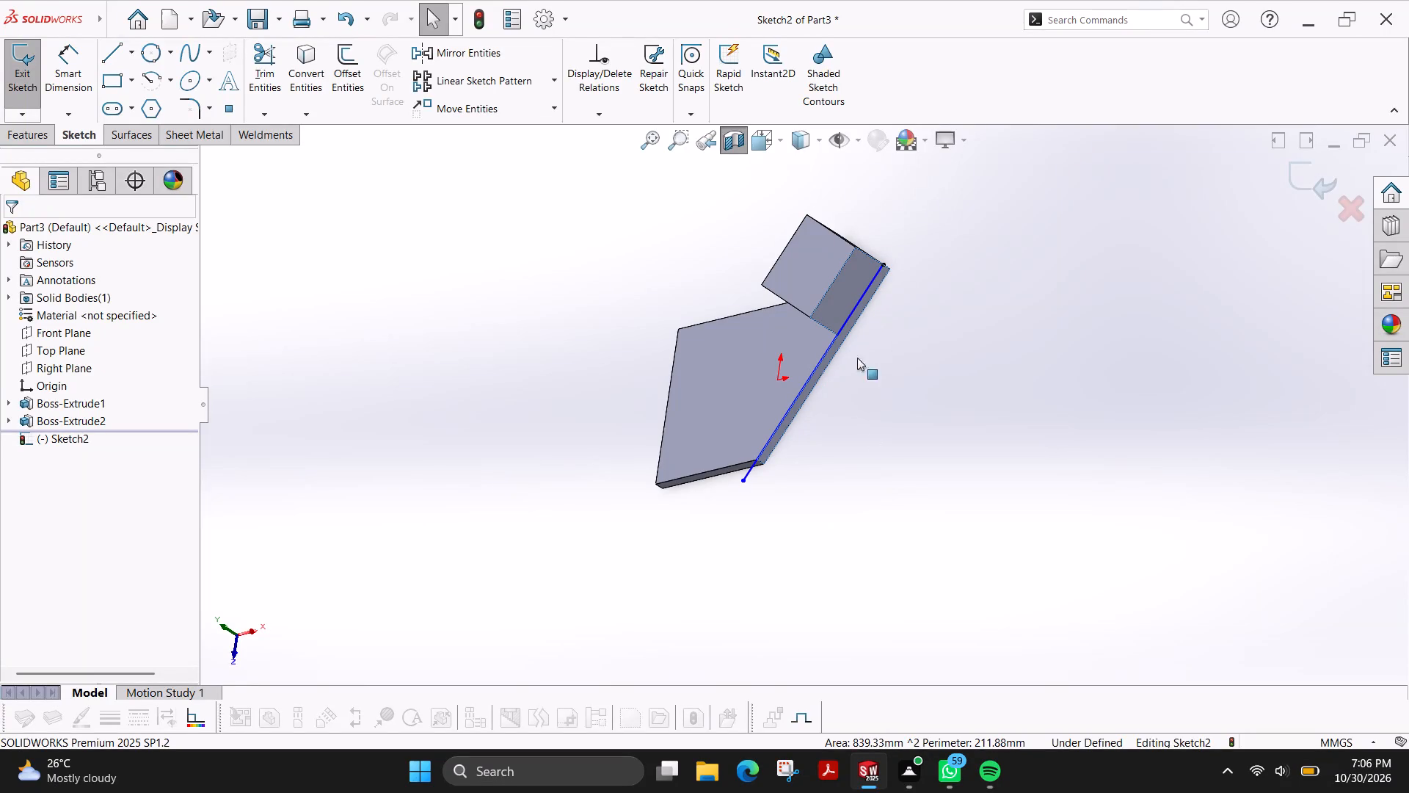
click(29, 136)
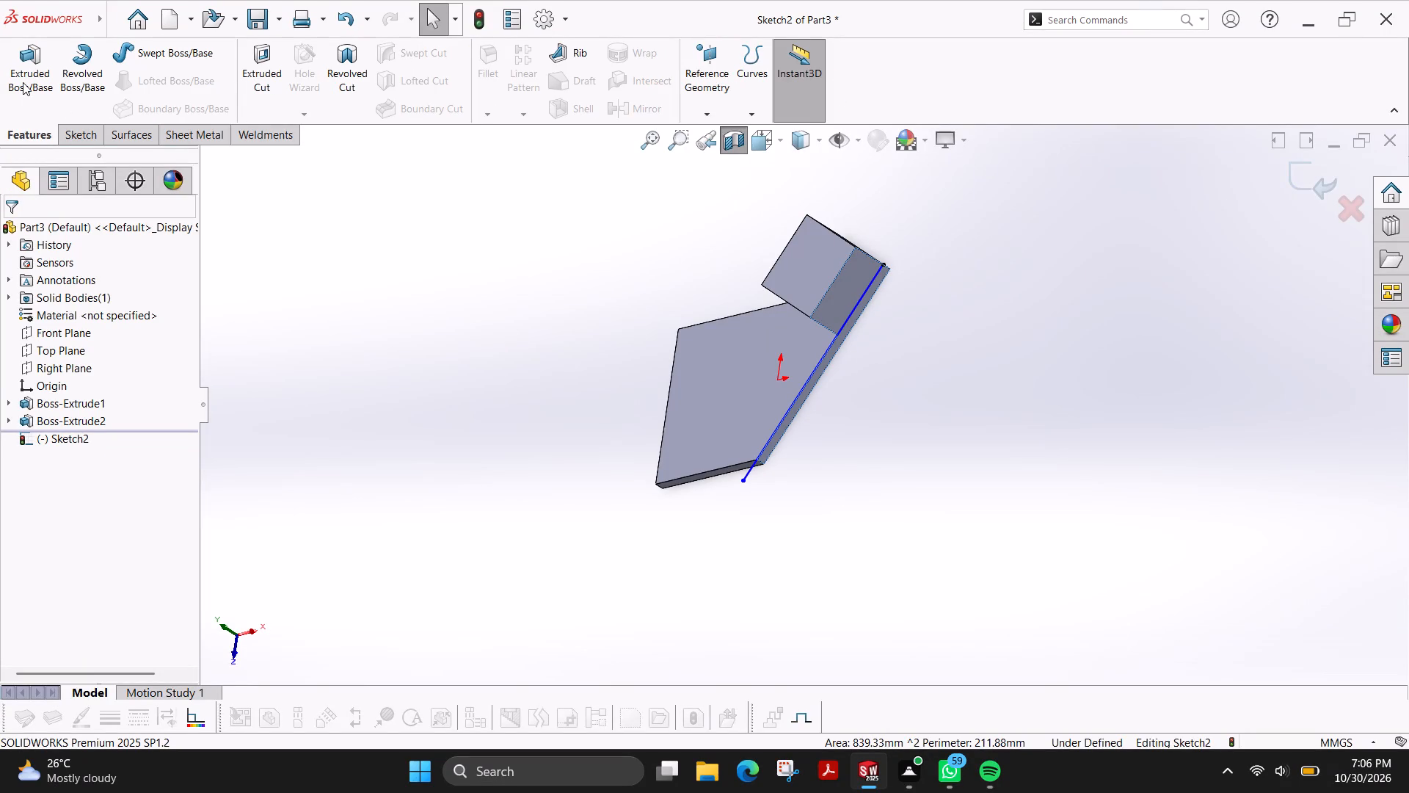
click(79, 130)
click(37, 65)
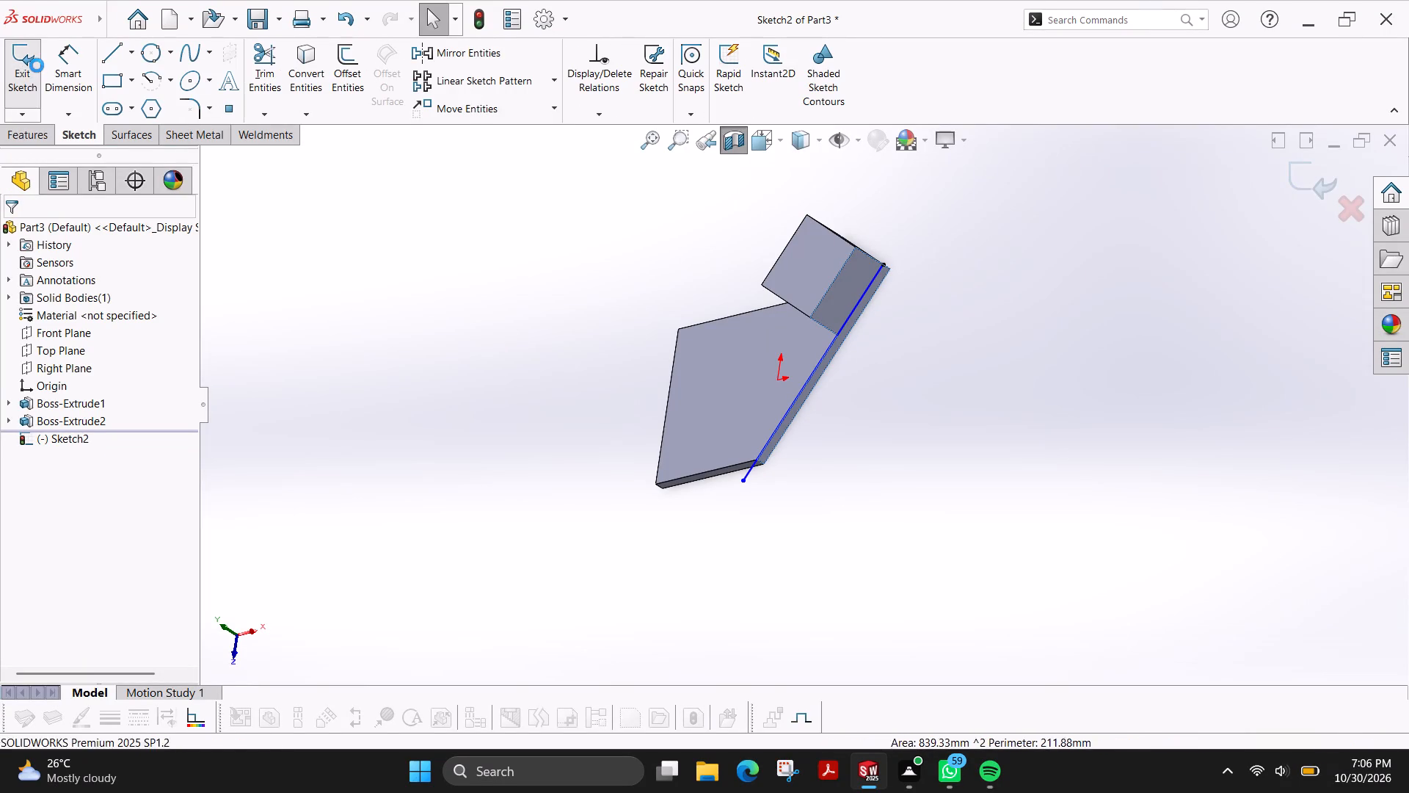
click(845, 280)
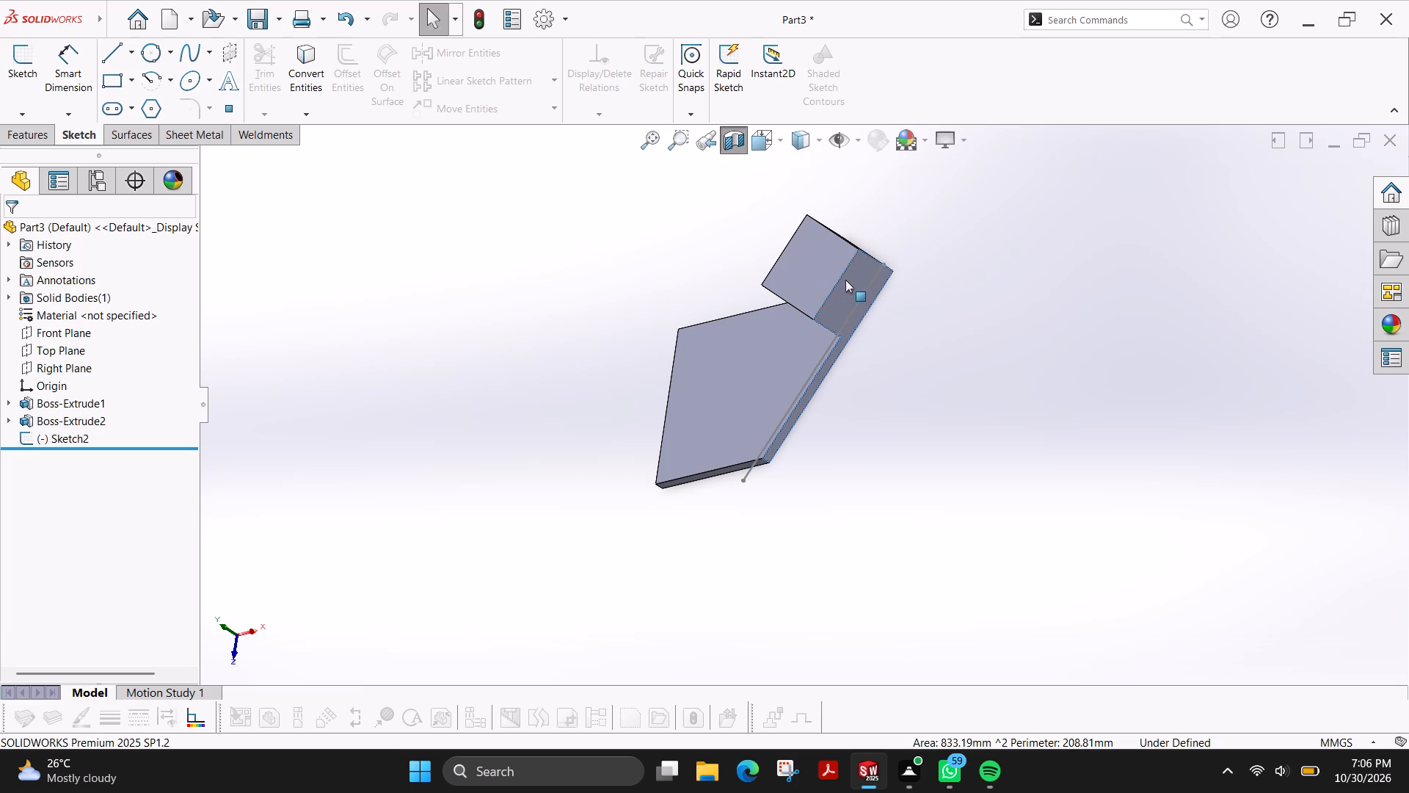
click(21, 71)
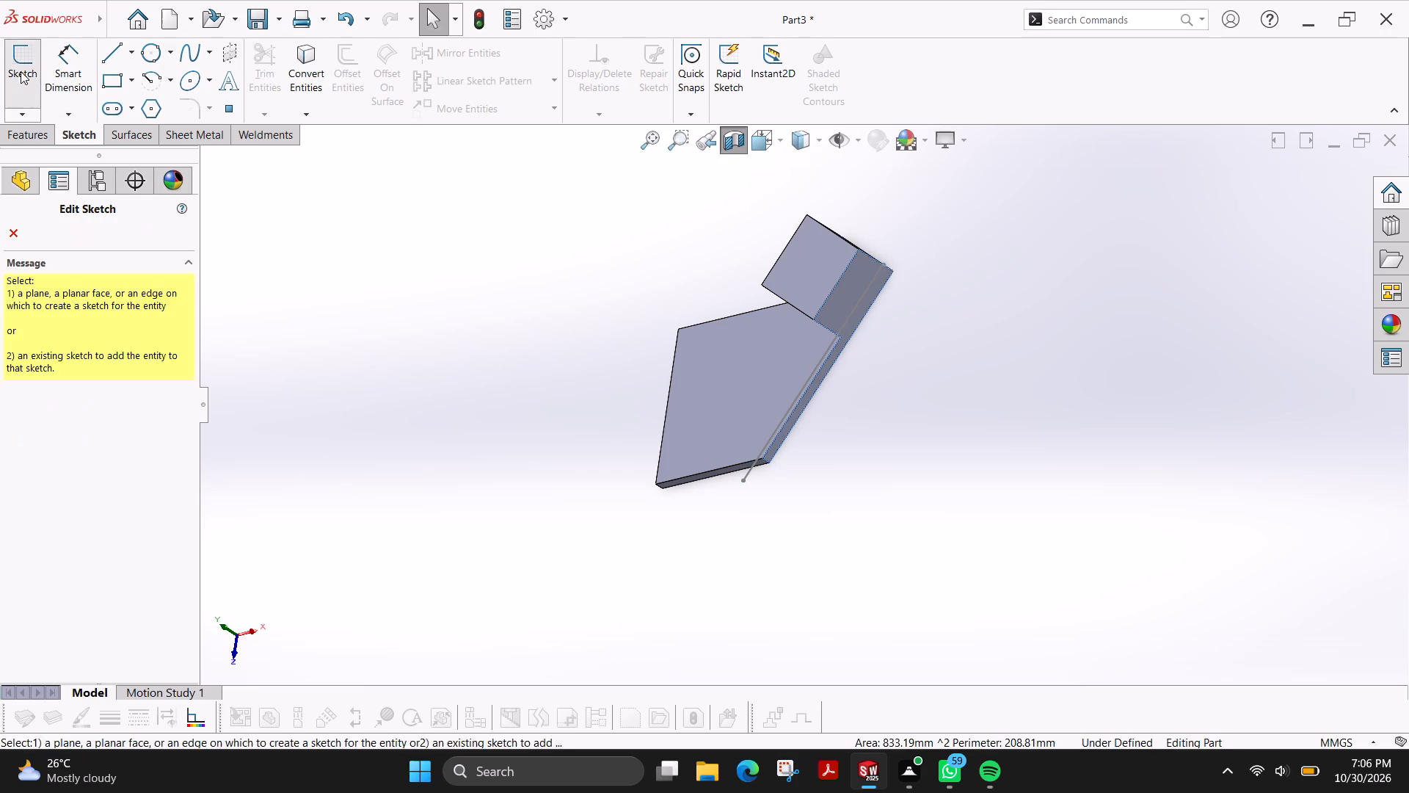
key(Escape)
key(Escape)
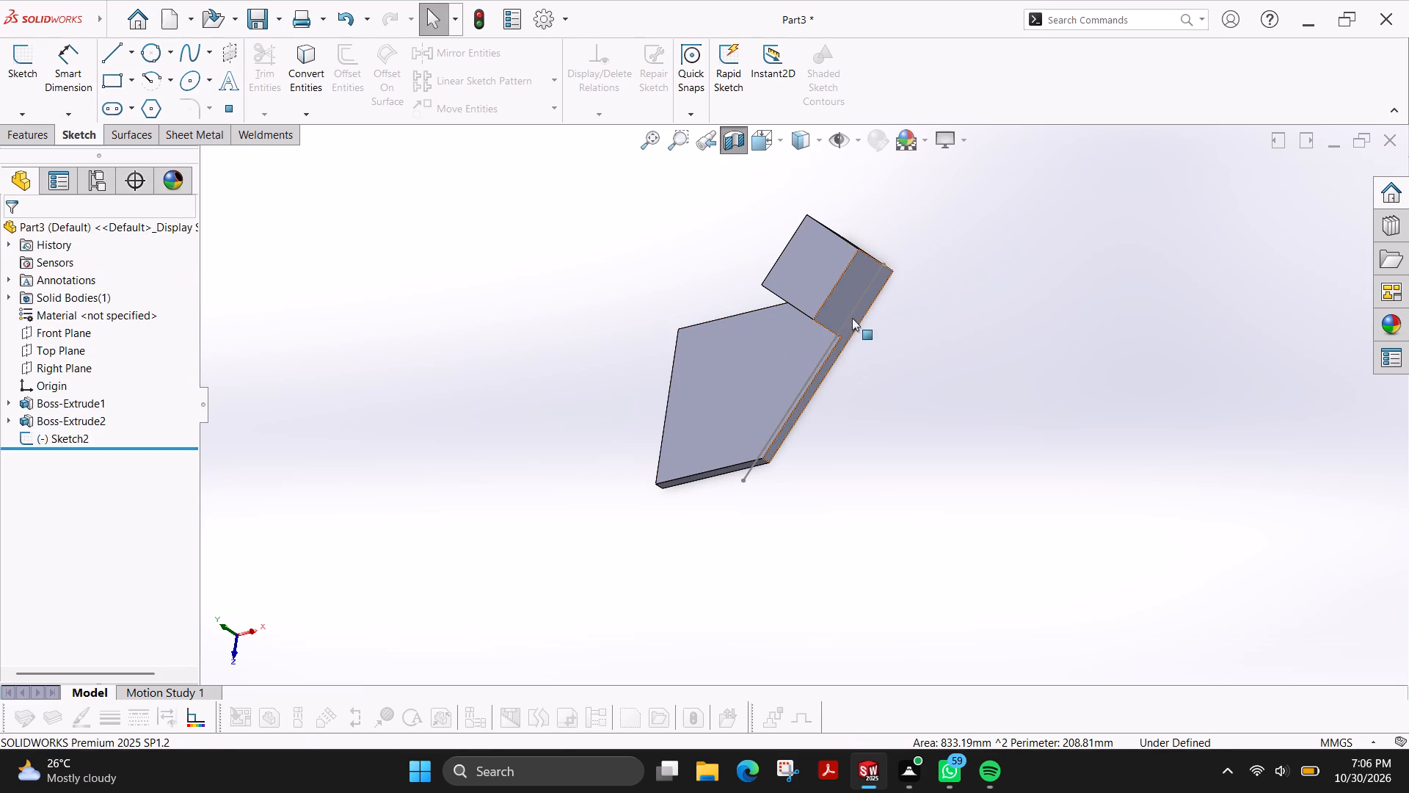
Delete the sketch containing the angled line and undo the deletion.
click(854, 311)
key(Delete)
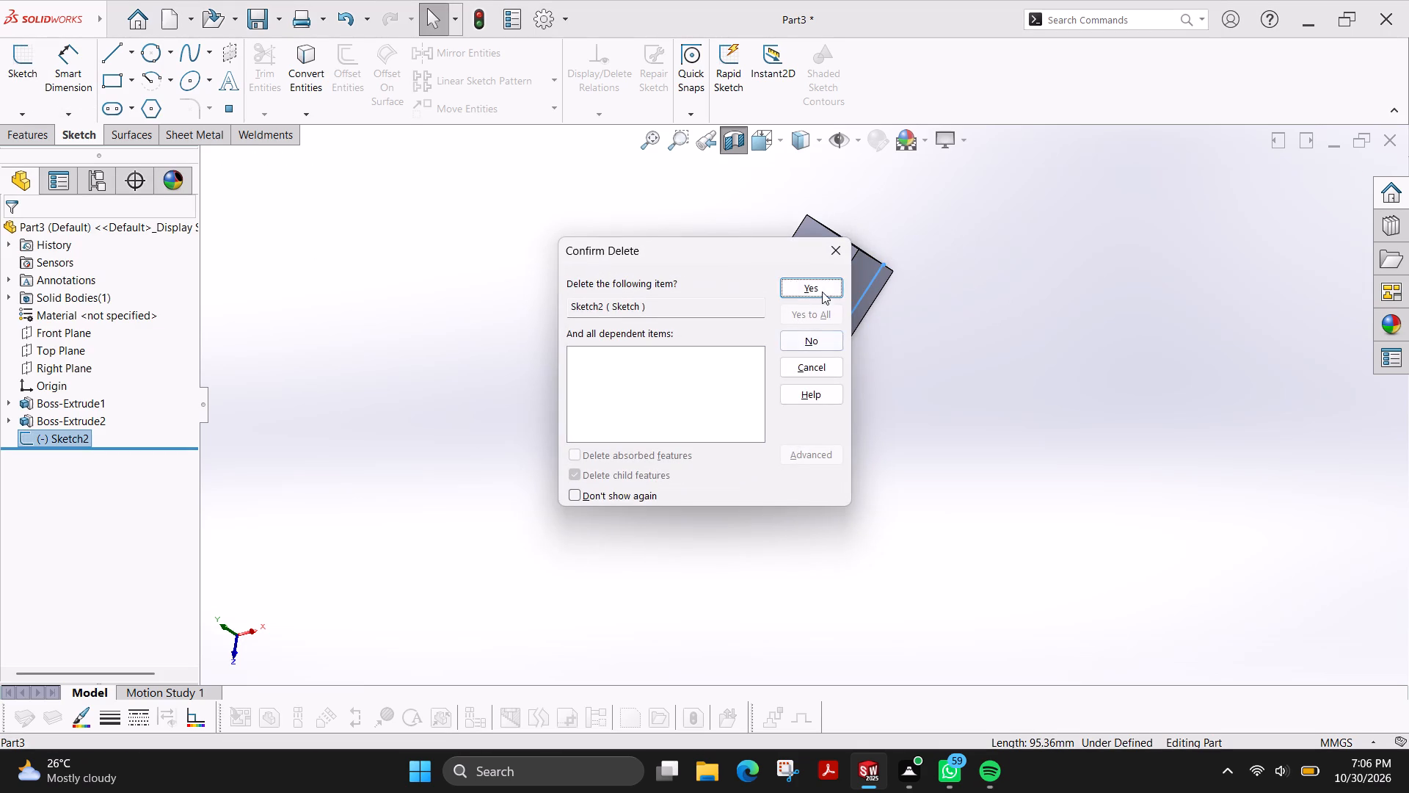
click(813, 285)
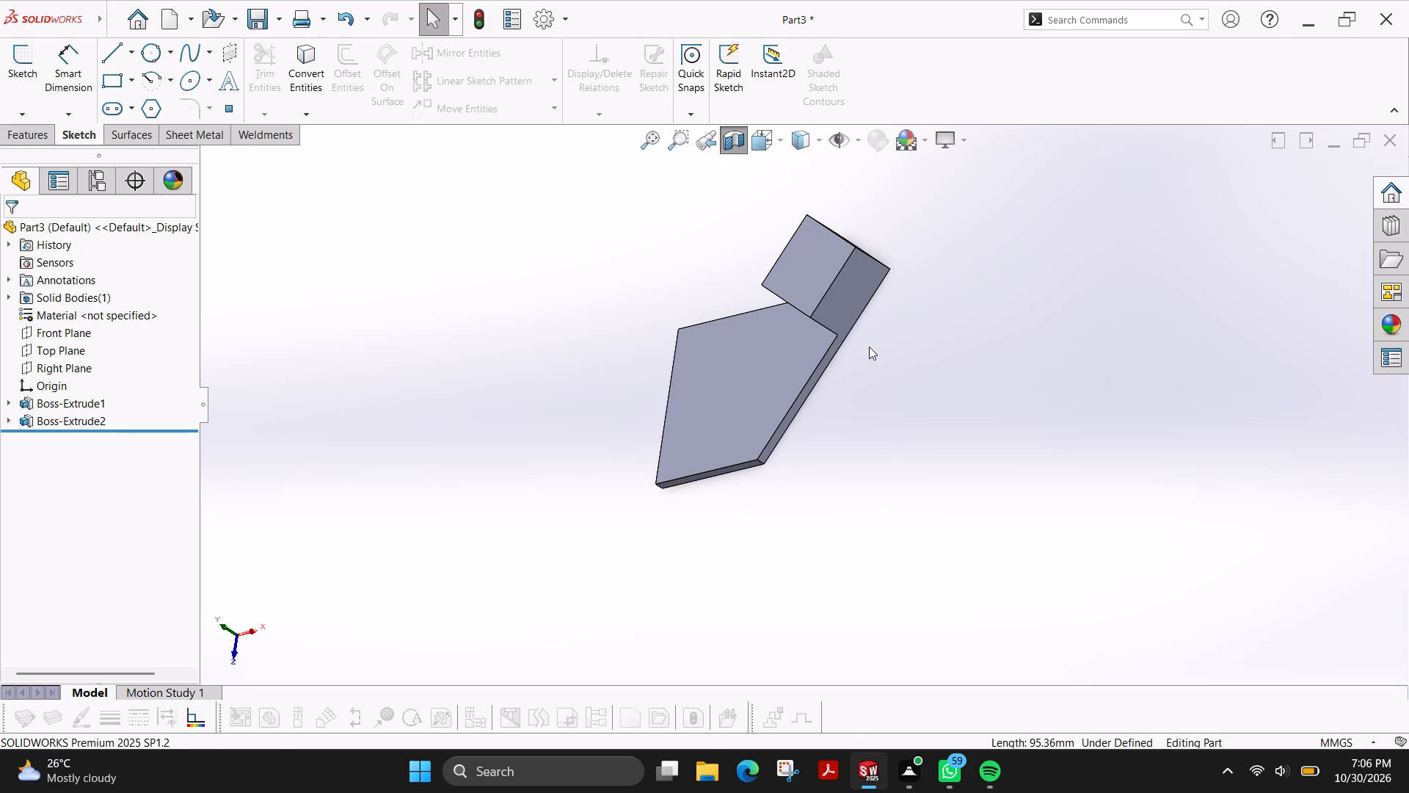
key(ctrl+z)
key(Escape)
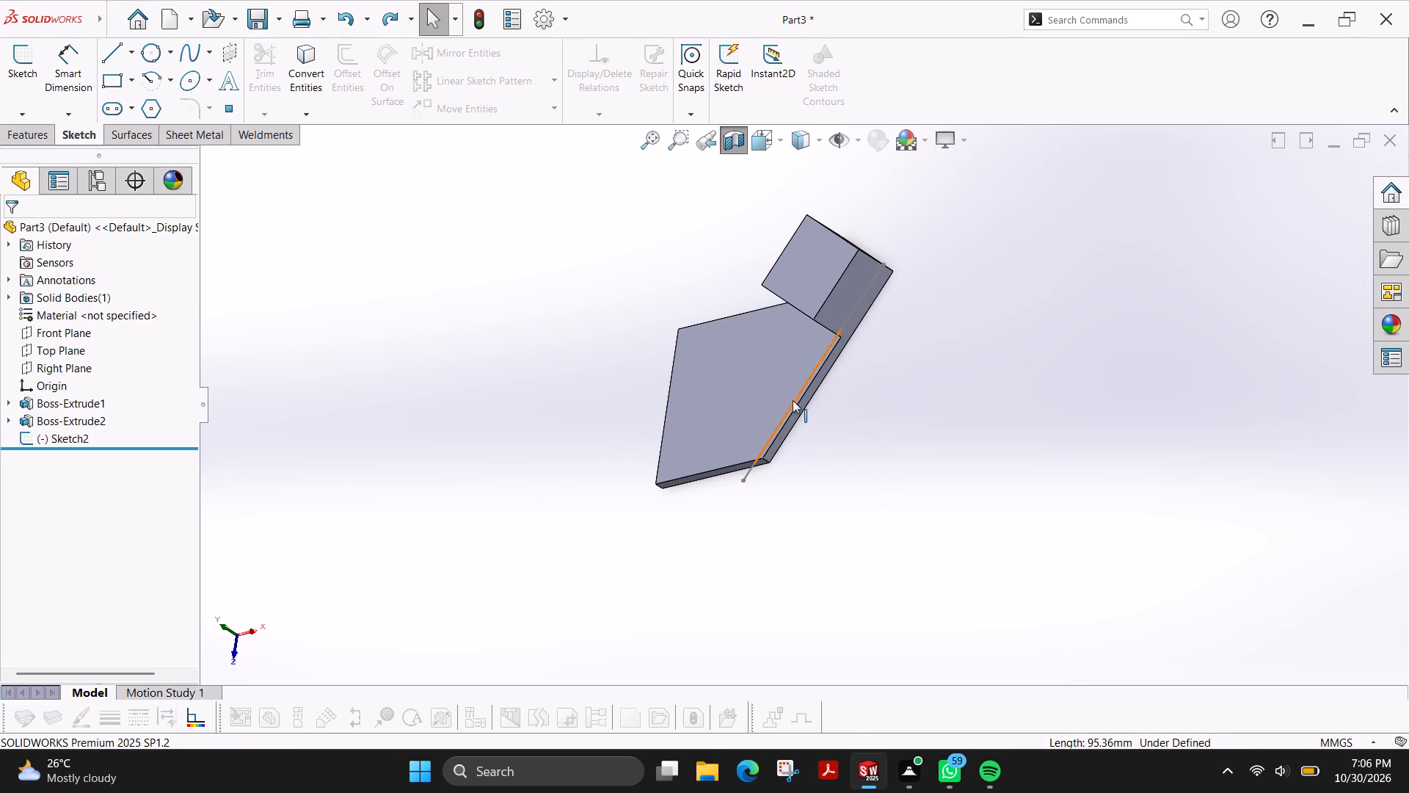
Reopen the angled line's sketch, delete the line from it and exit the sketch.
scroll(793, 400, down, 3)
key(Escape)
click(34, 72)
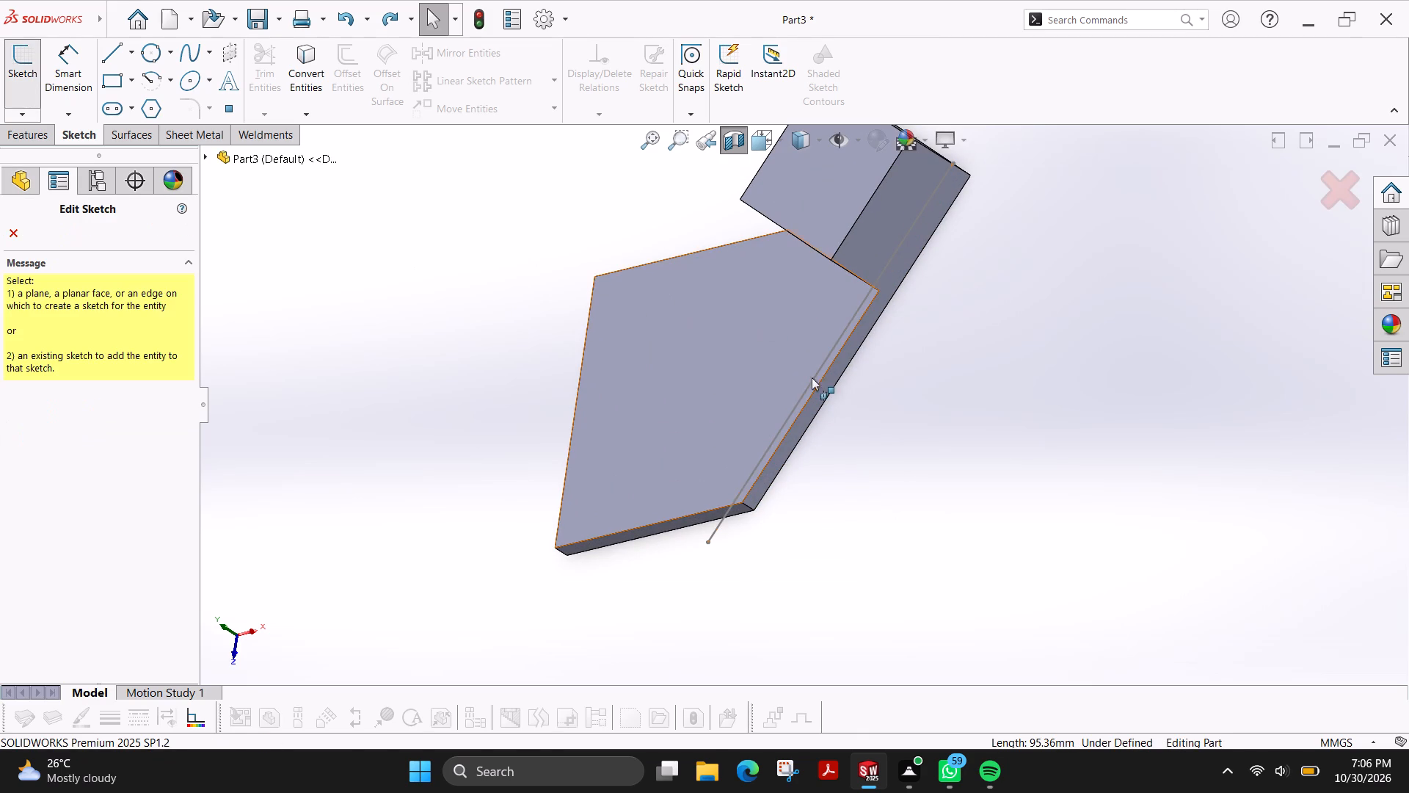
click(804, 393)
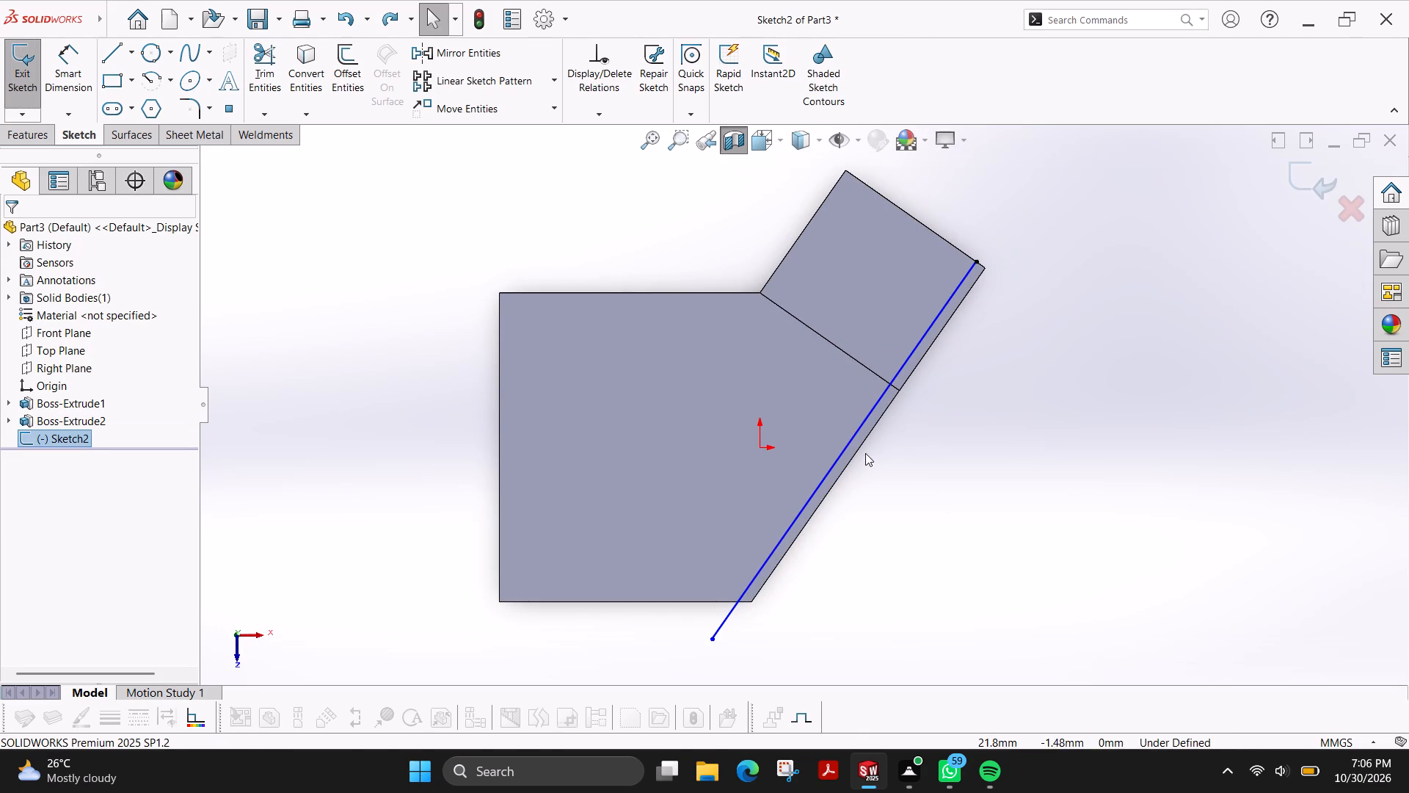
key(Delete)
click(863, 420)
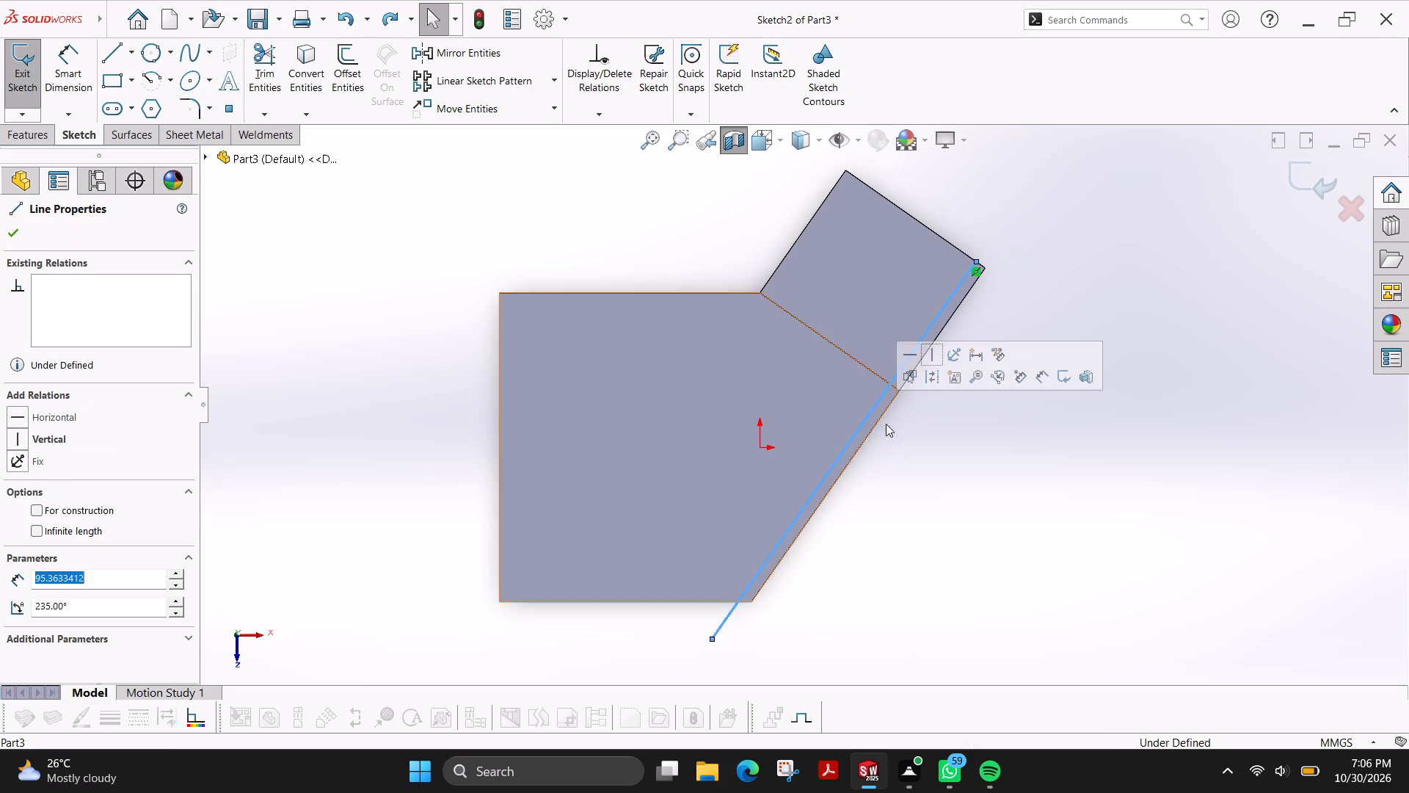
key(Delete)
click(37, 73)
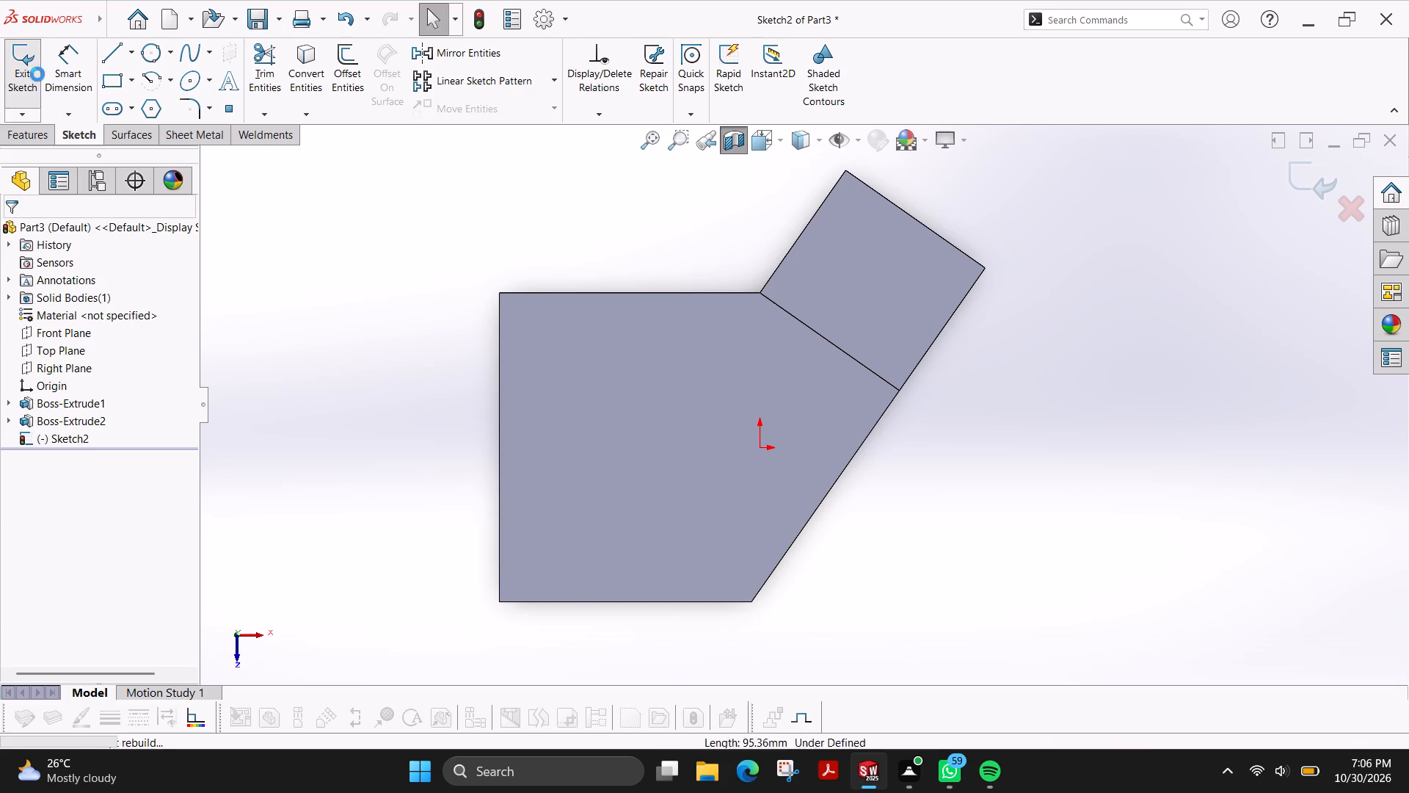
middle_drag(386, 442, 337, 320)
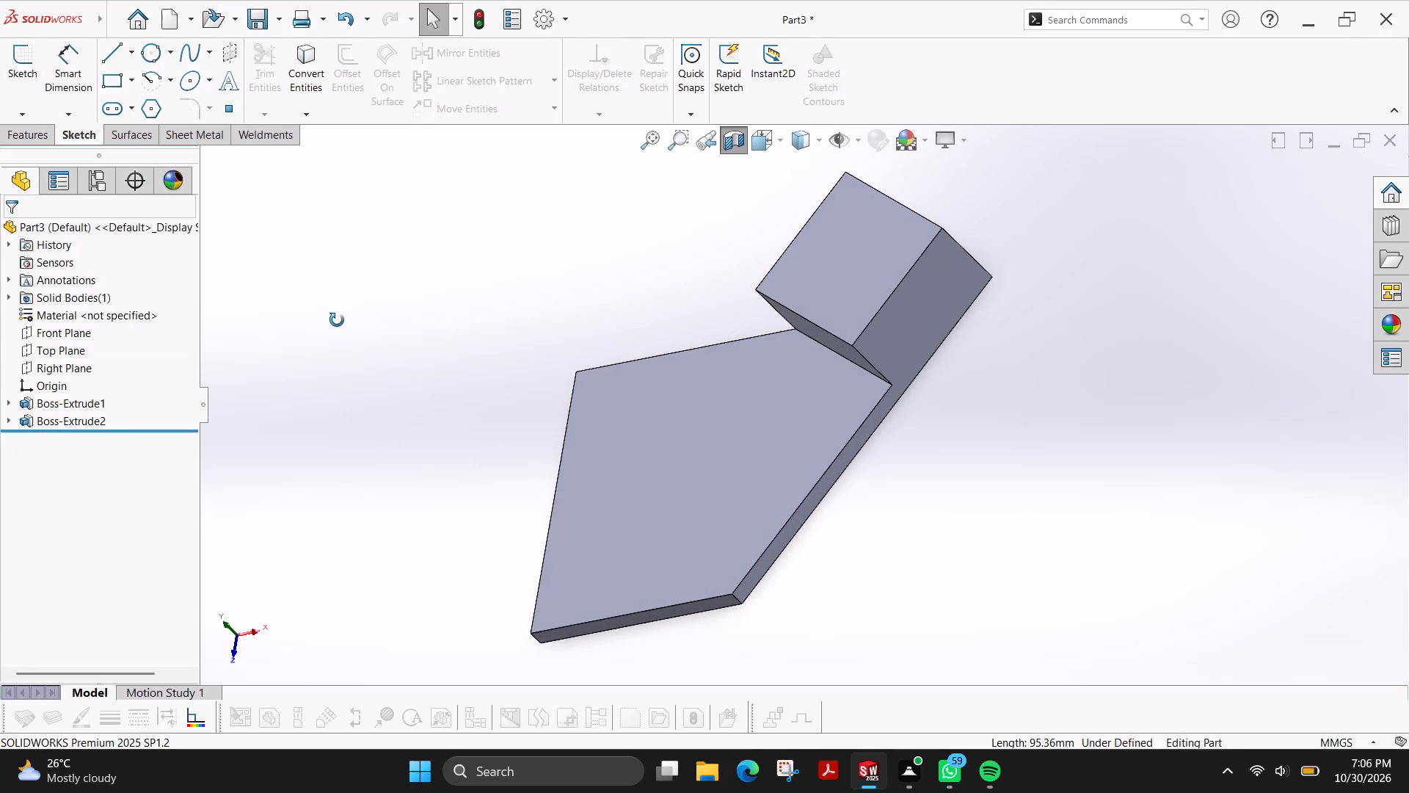
middle_drag(337, 320, 335, 318)
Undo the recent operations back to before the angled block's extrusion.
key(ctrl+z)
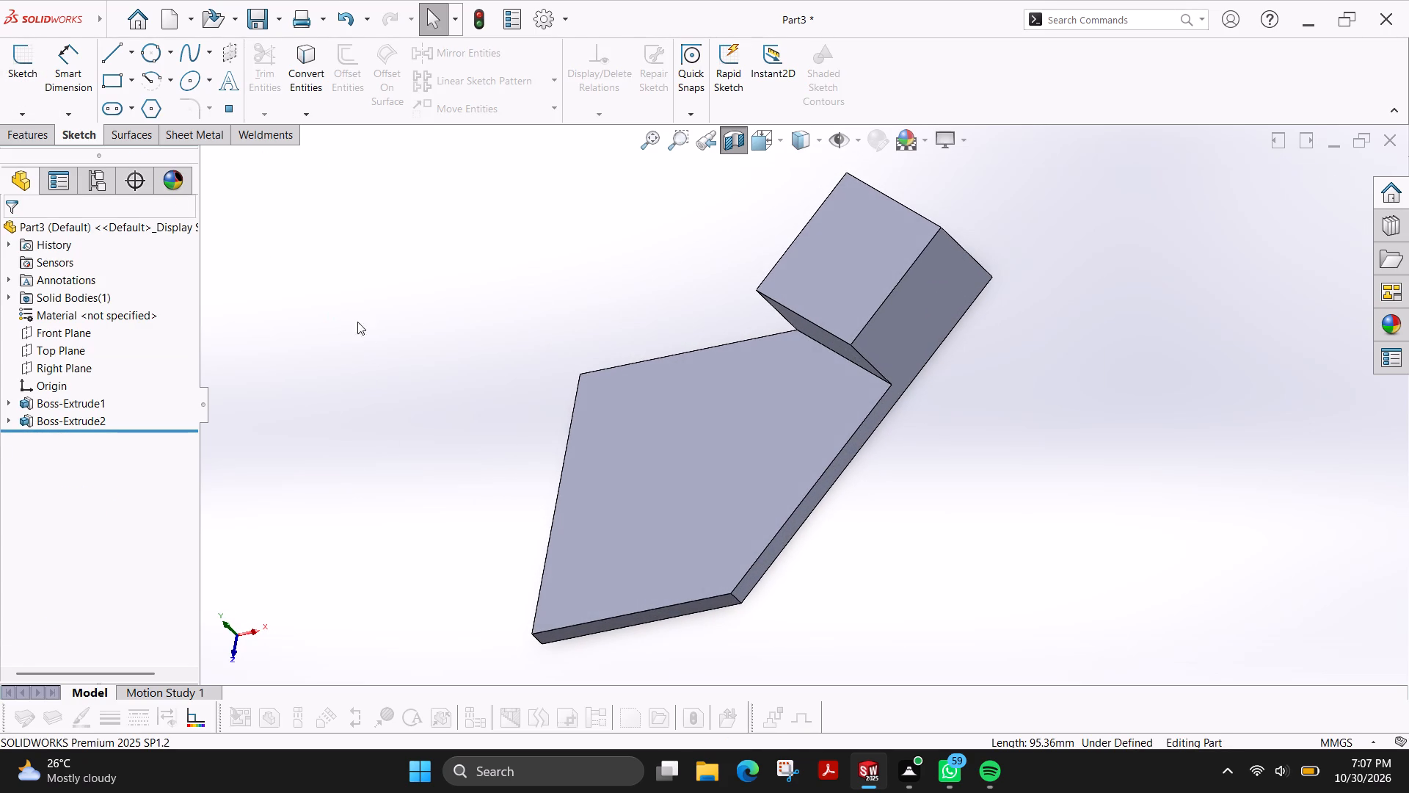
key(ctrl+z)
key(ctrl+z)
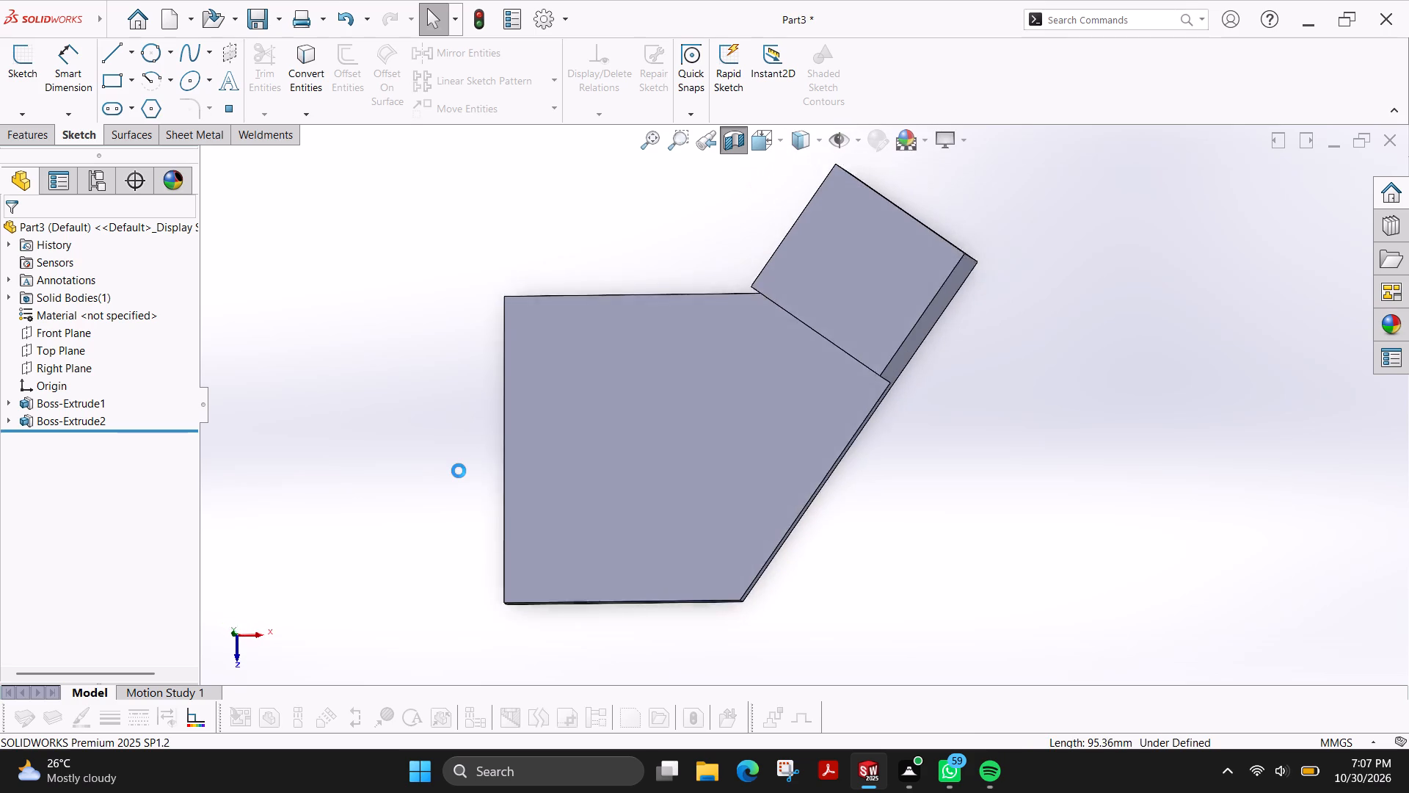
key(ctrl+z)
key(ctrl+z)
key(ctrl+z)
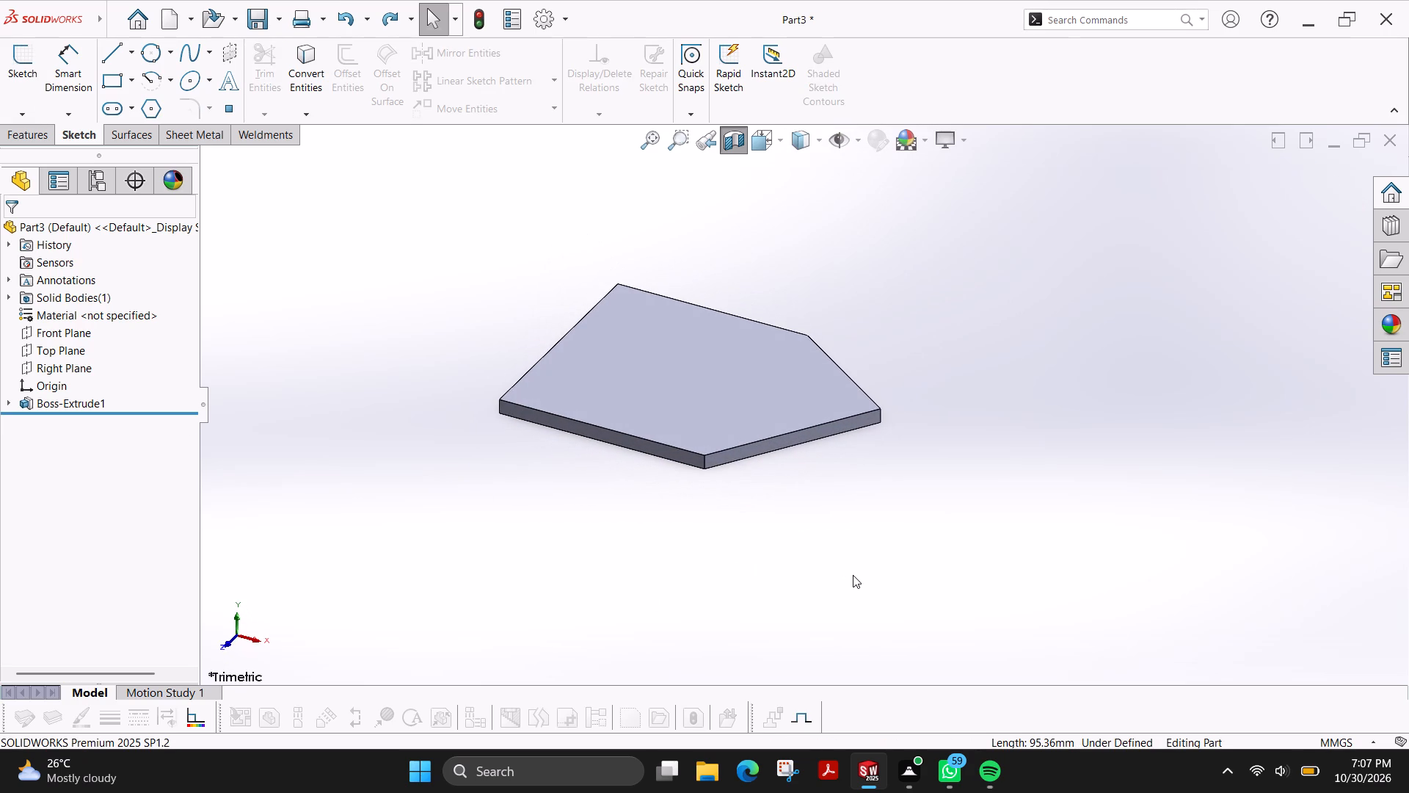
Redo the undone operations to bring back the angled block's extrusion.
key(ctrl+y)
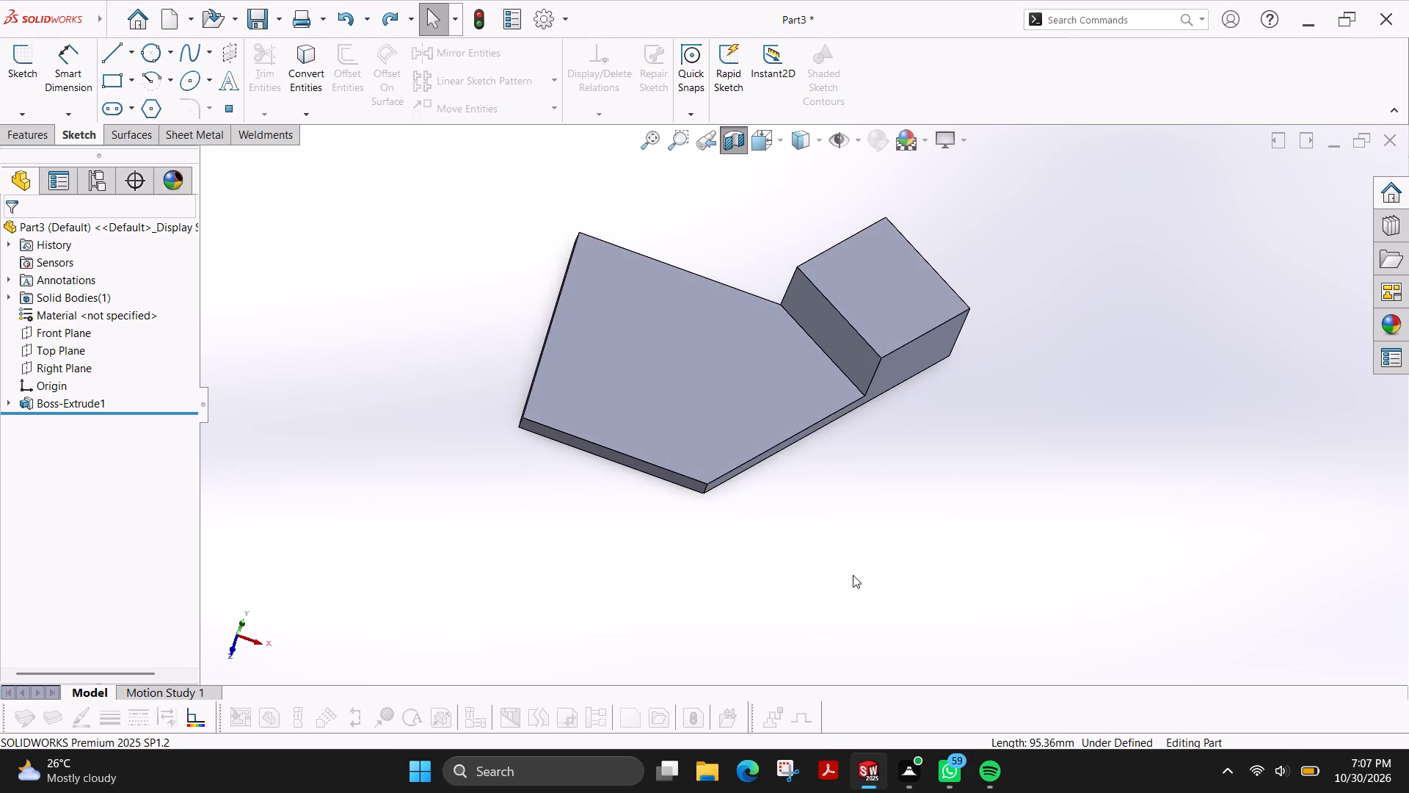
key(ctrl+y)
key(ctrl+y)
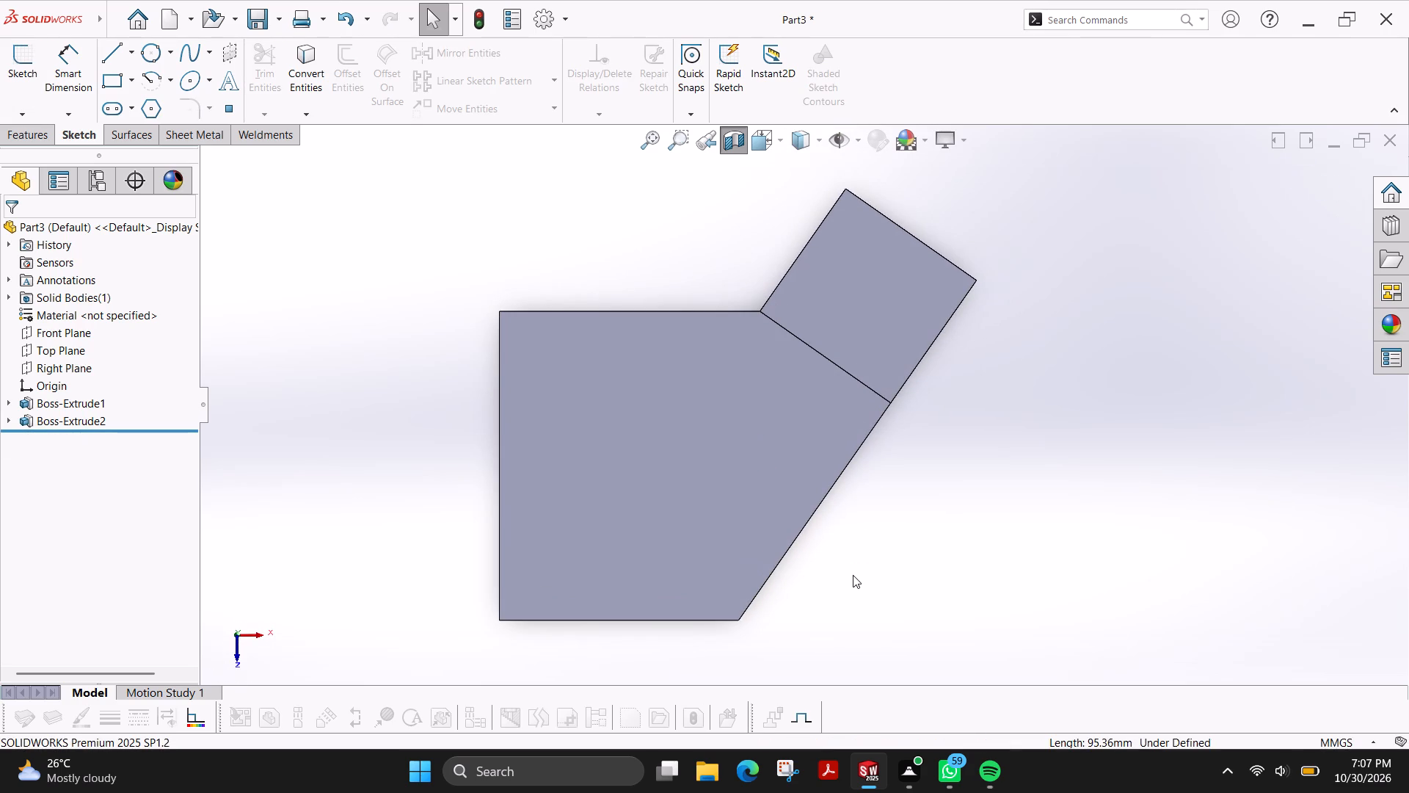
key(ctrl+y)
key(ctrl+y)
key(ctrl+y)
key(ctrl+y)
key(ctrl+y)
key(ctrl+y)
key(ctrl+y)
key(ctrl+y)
Try to start a new sketch on the section's cut face along the block and base.
middle_drag(853, 573, 837, 514)
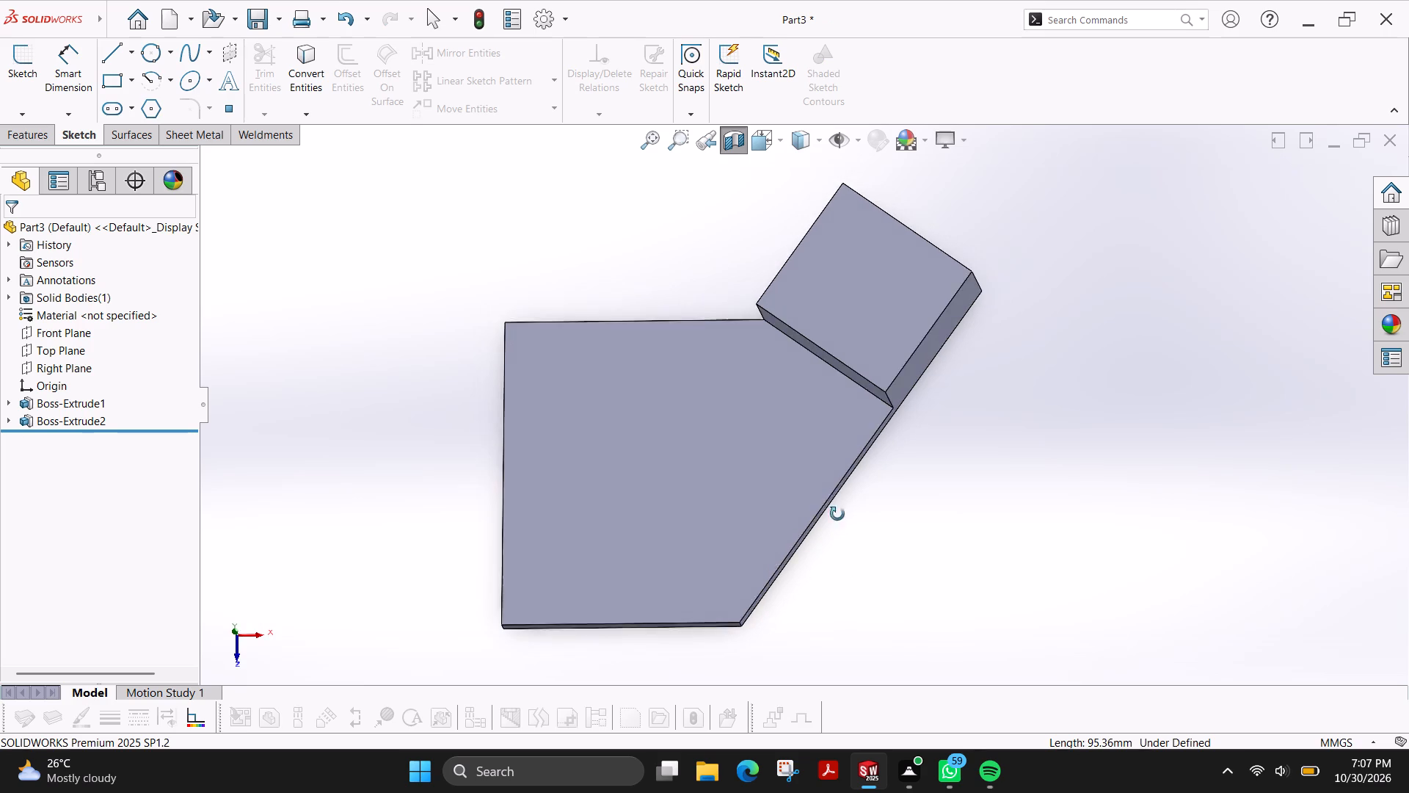
middle_drag(837, 514, 862, 528)
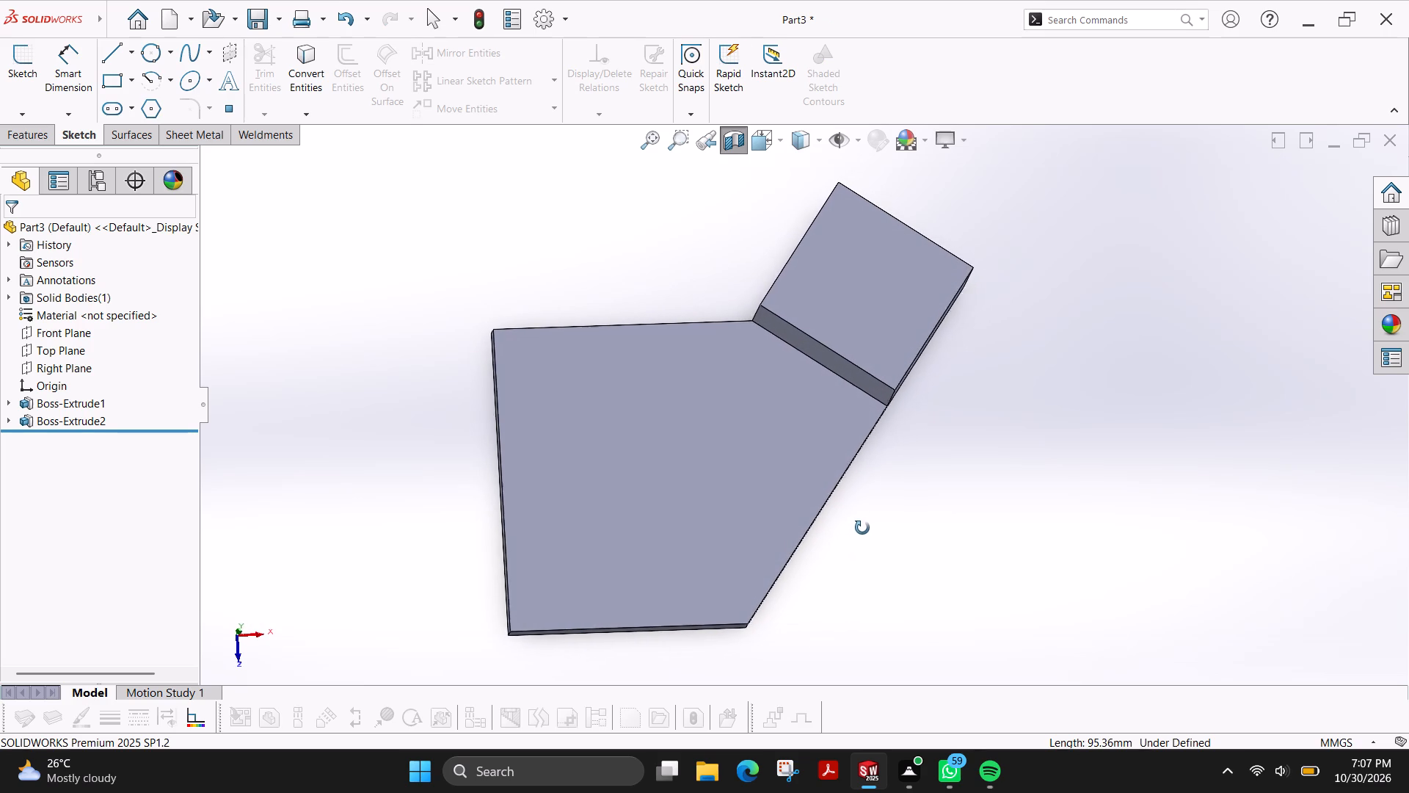
middle_drag(862, 528, 839, 523)
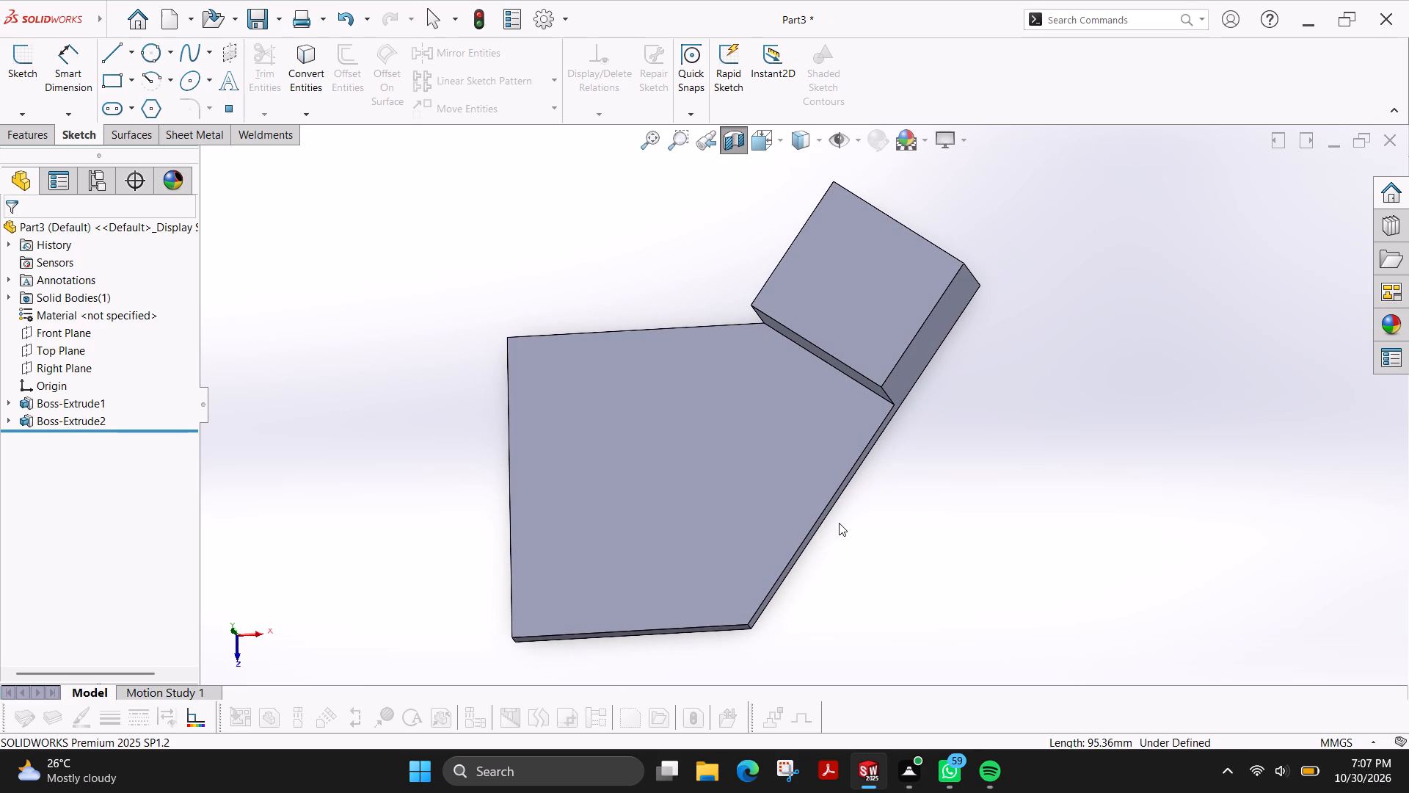
middle_drag(832, 520, 775, 471)
click(913, 305)
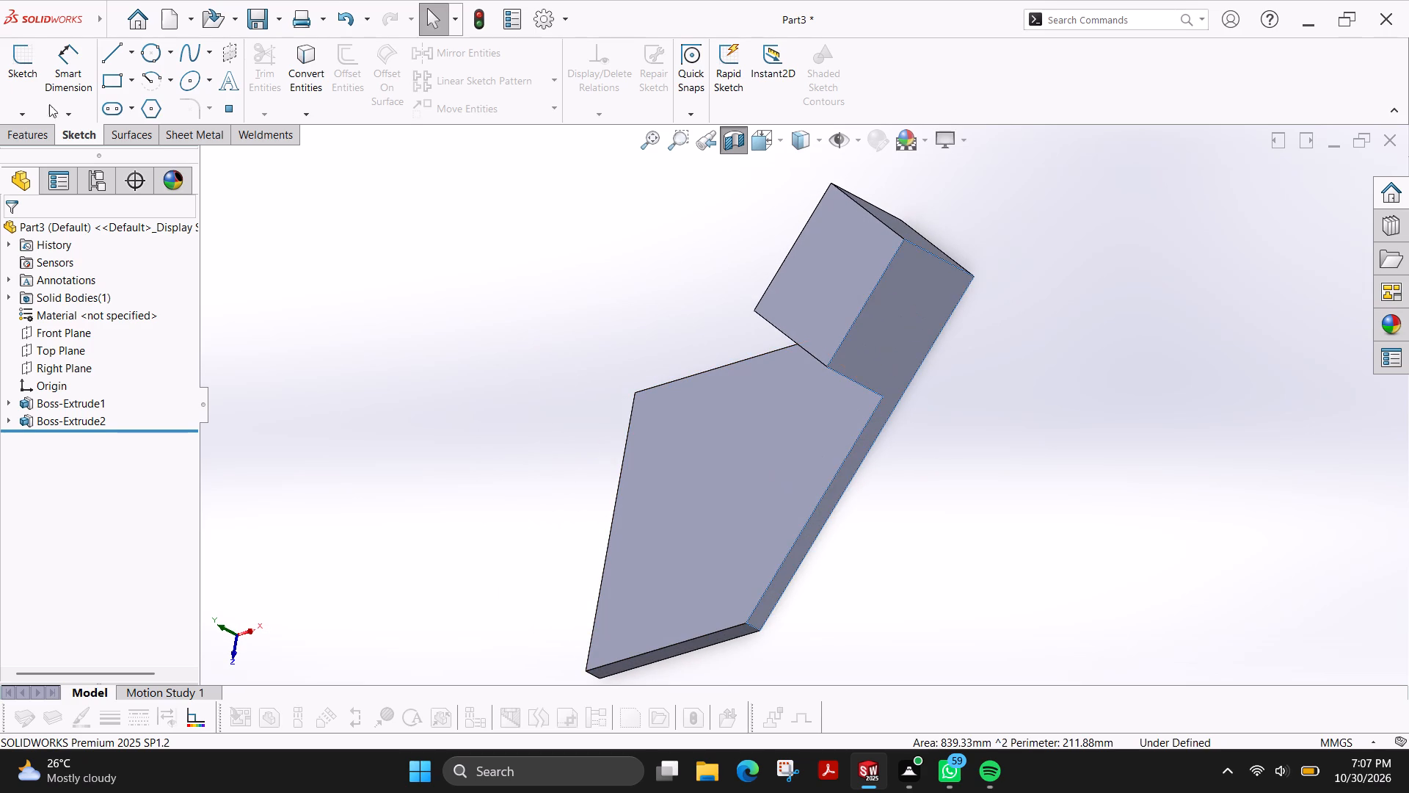
click(18, 65)
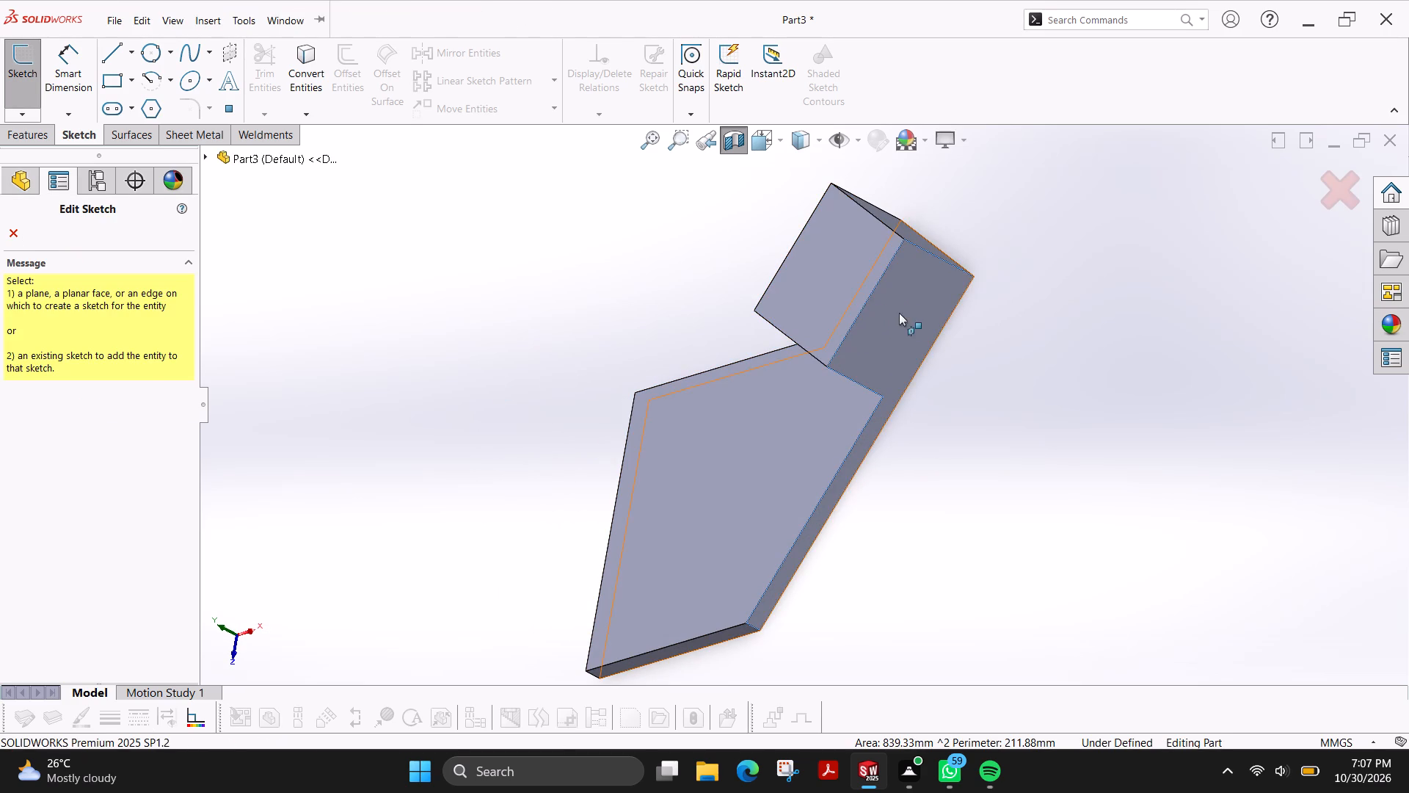
click(899, 313)
middle_drag(893, 251, 798, 341)
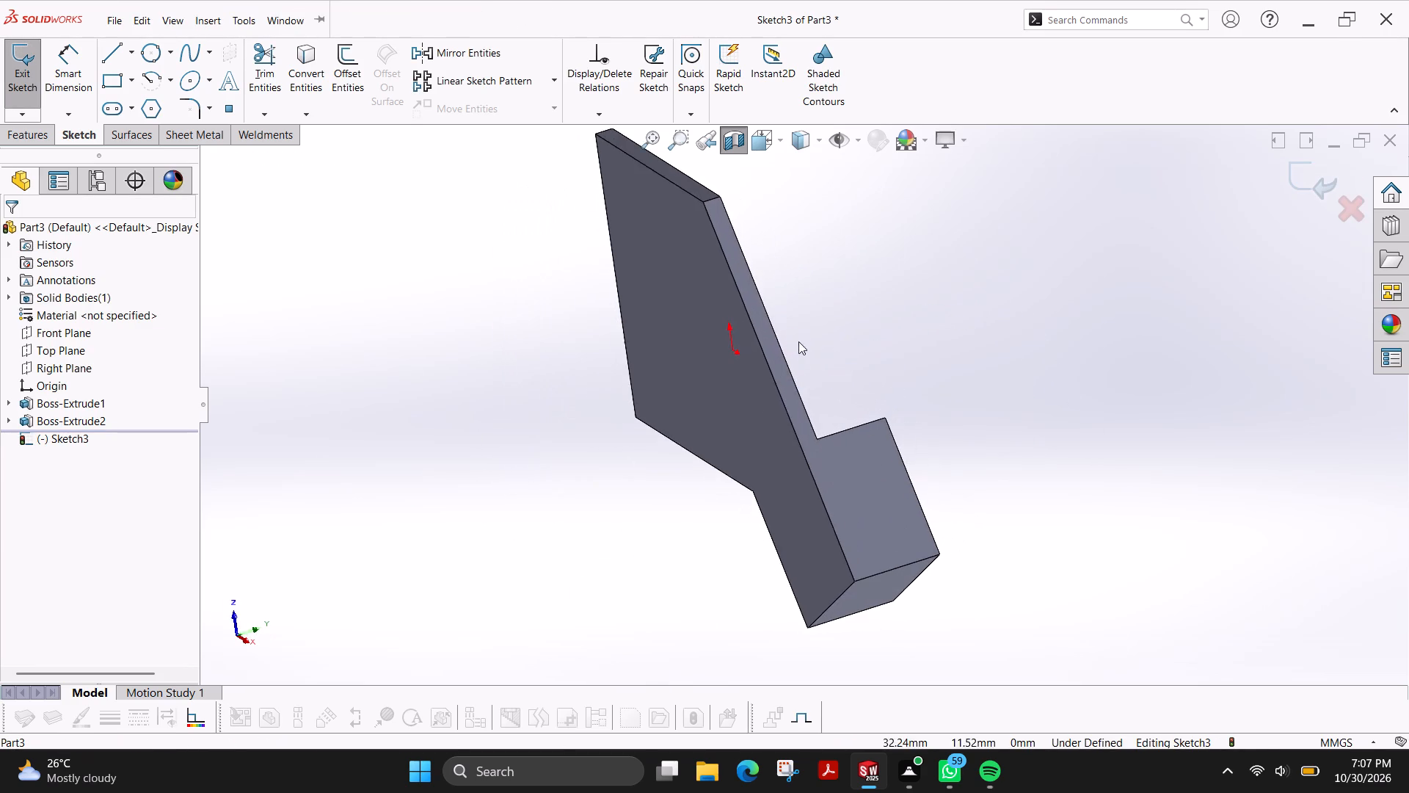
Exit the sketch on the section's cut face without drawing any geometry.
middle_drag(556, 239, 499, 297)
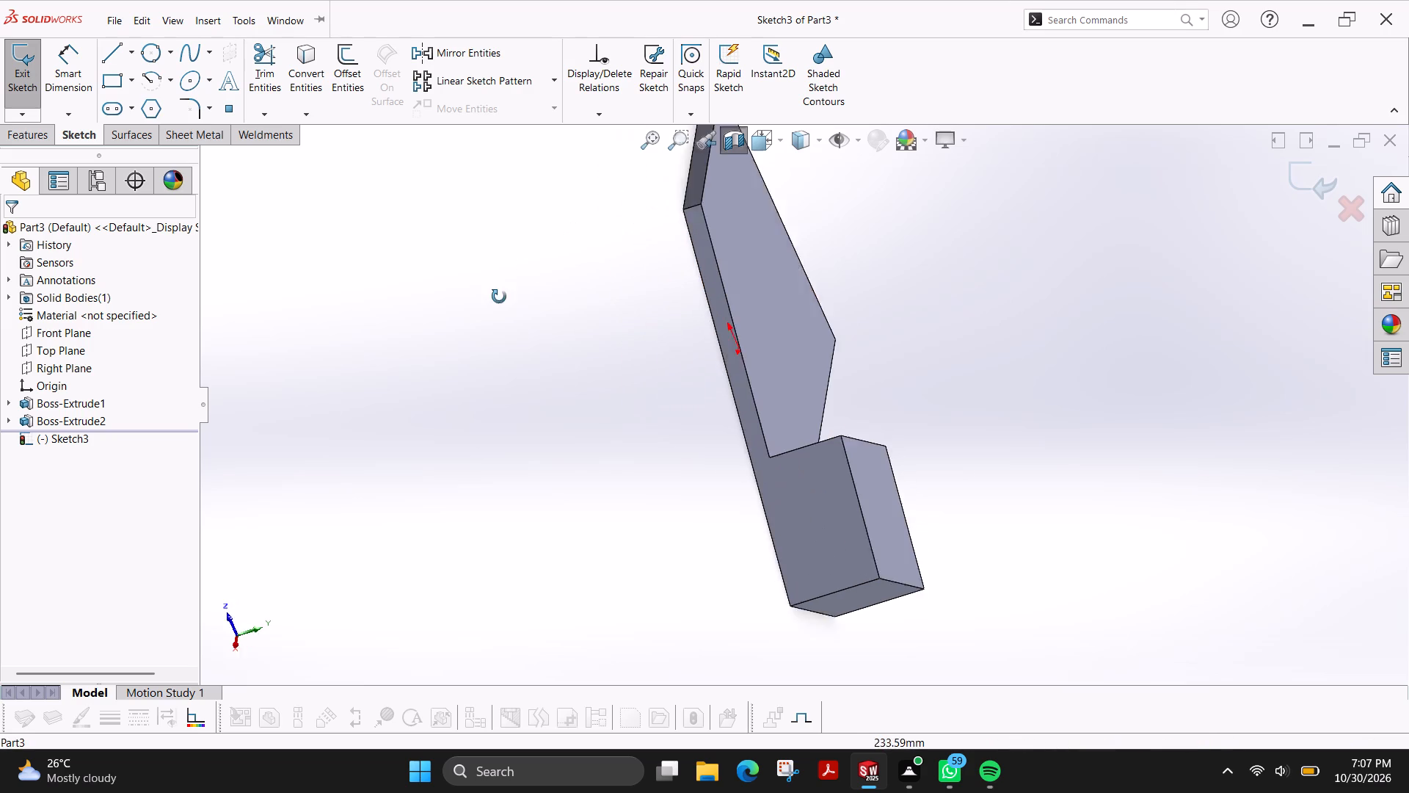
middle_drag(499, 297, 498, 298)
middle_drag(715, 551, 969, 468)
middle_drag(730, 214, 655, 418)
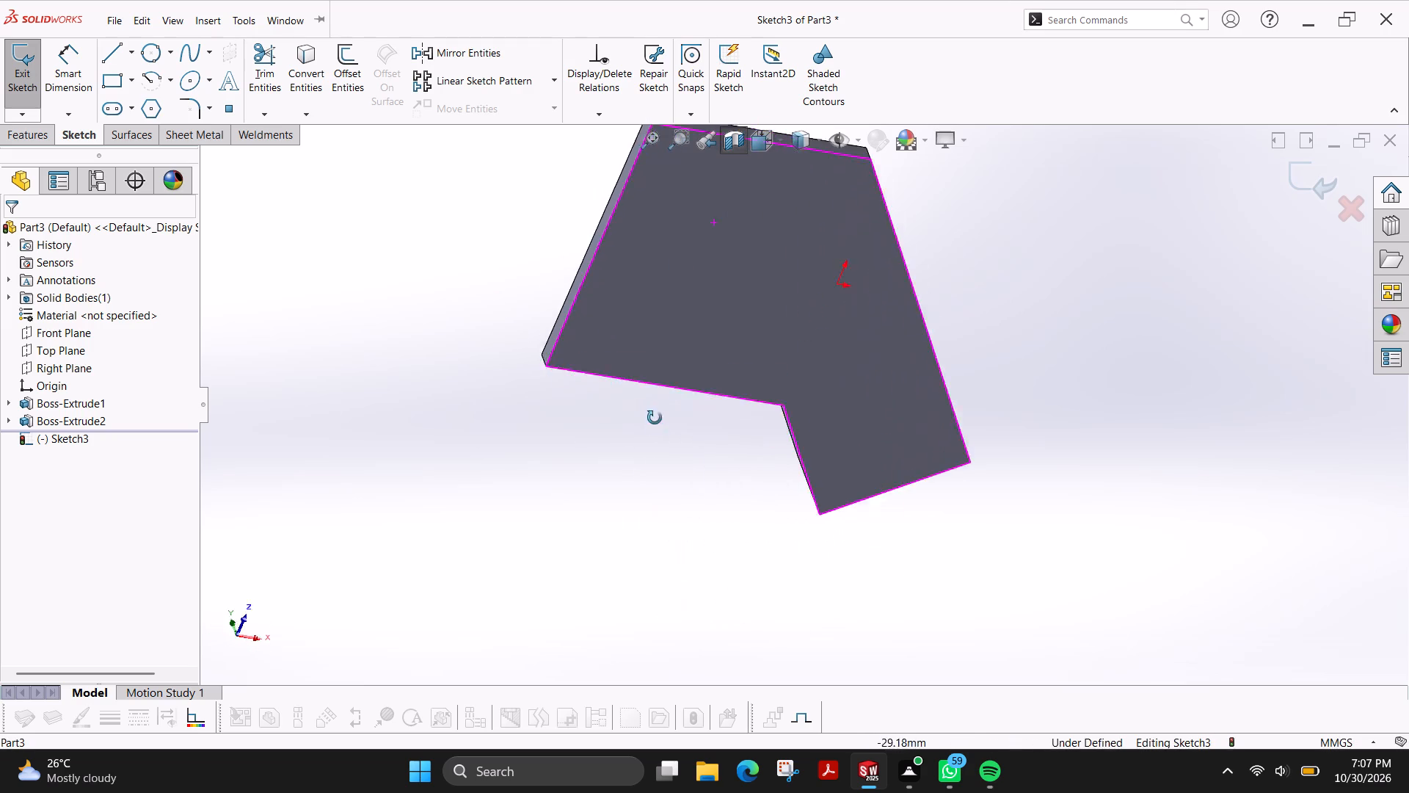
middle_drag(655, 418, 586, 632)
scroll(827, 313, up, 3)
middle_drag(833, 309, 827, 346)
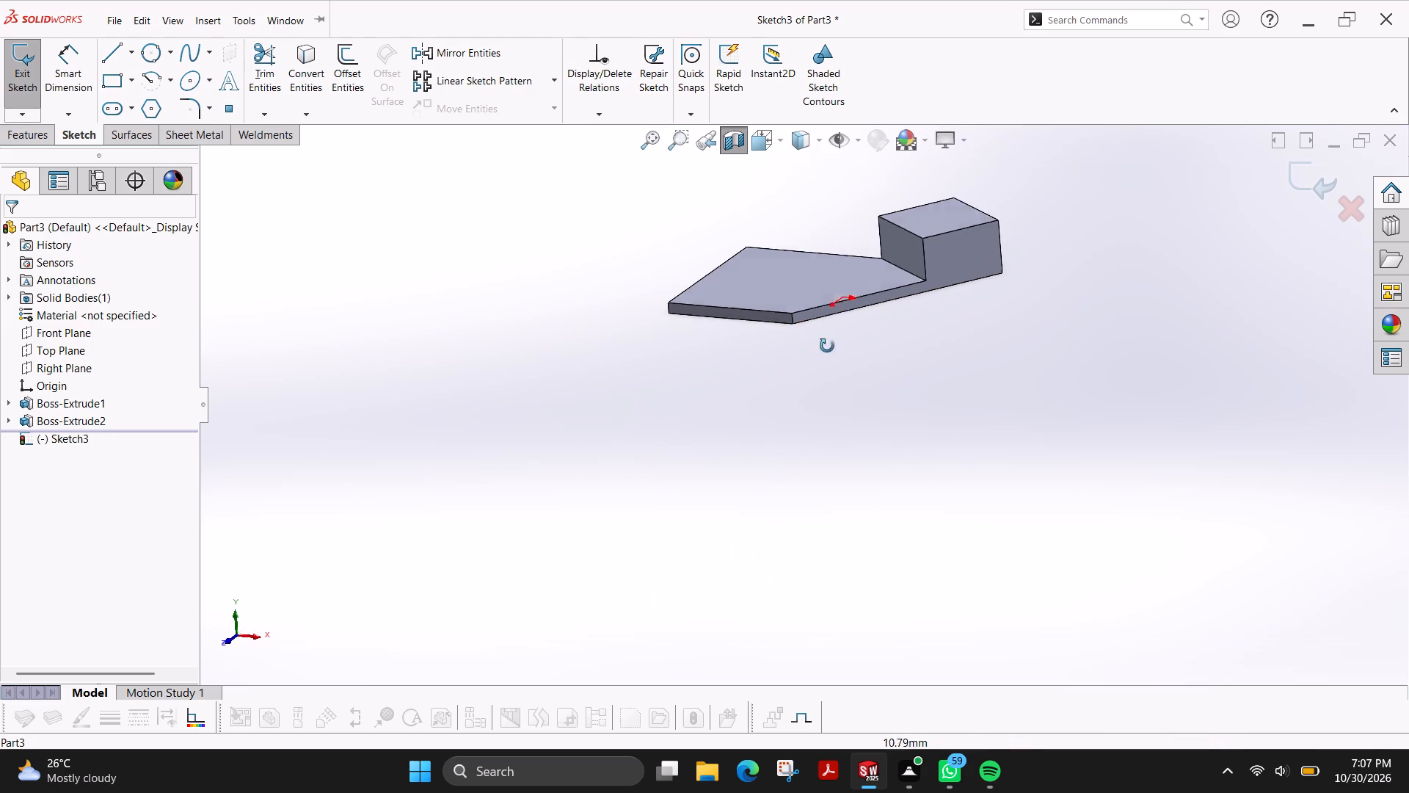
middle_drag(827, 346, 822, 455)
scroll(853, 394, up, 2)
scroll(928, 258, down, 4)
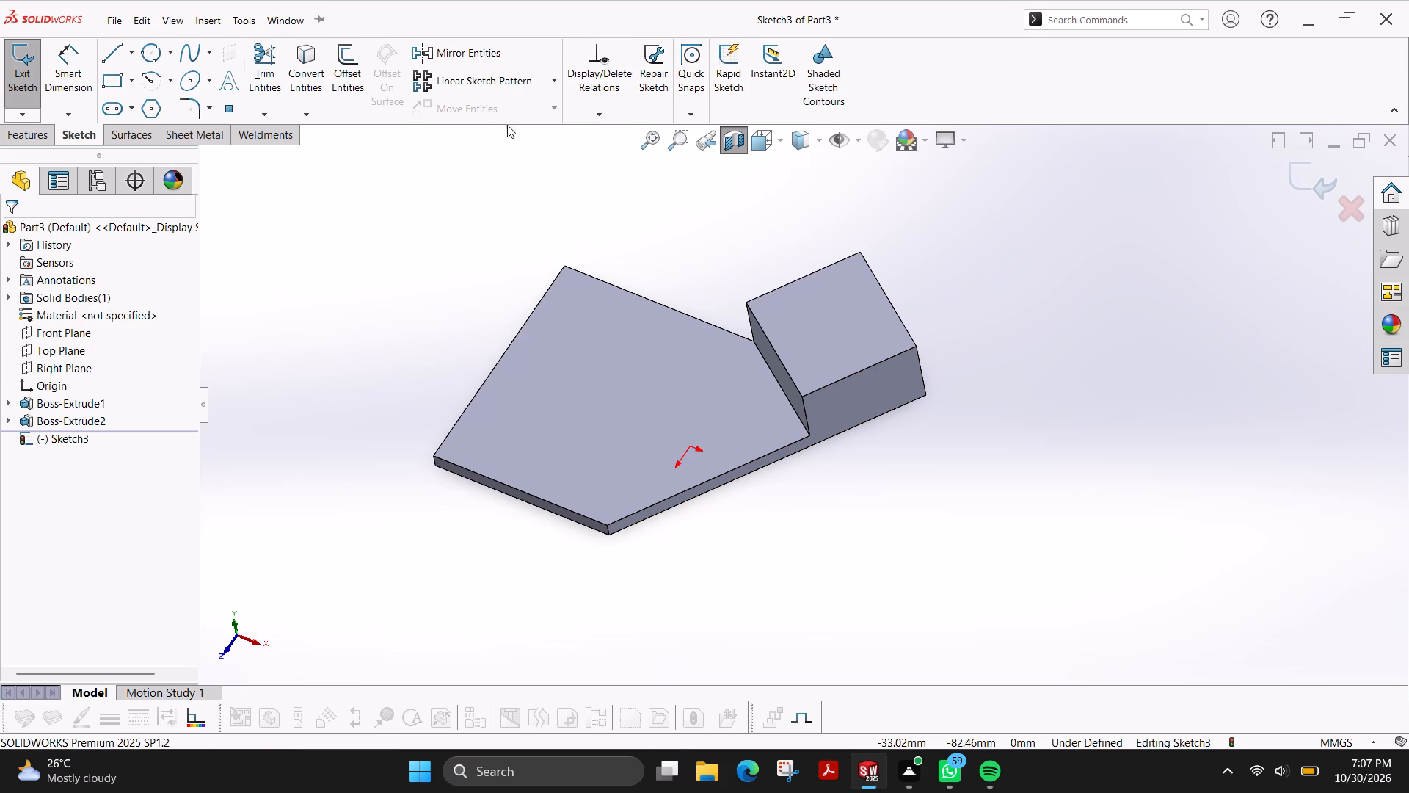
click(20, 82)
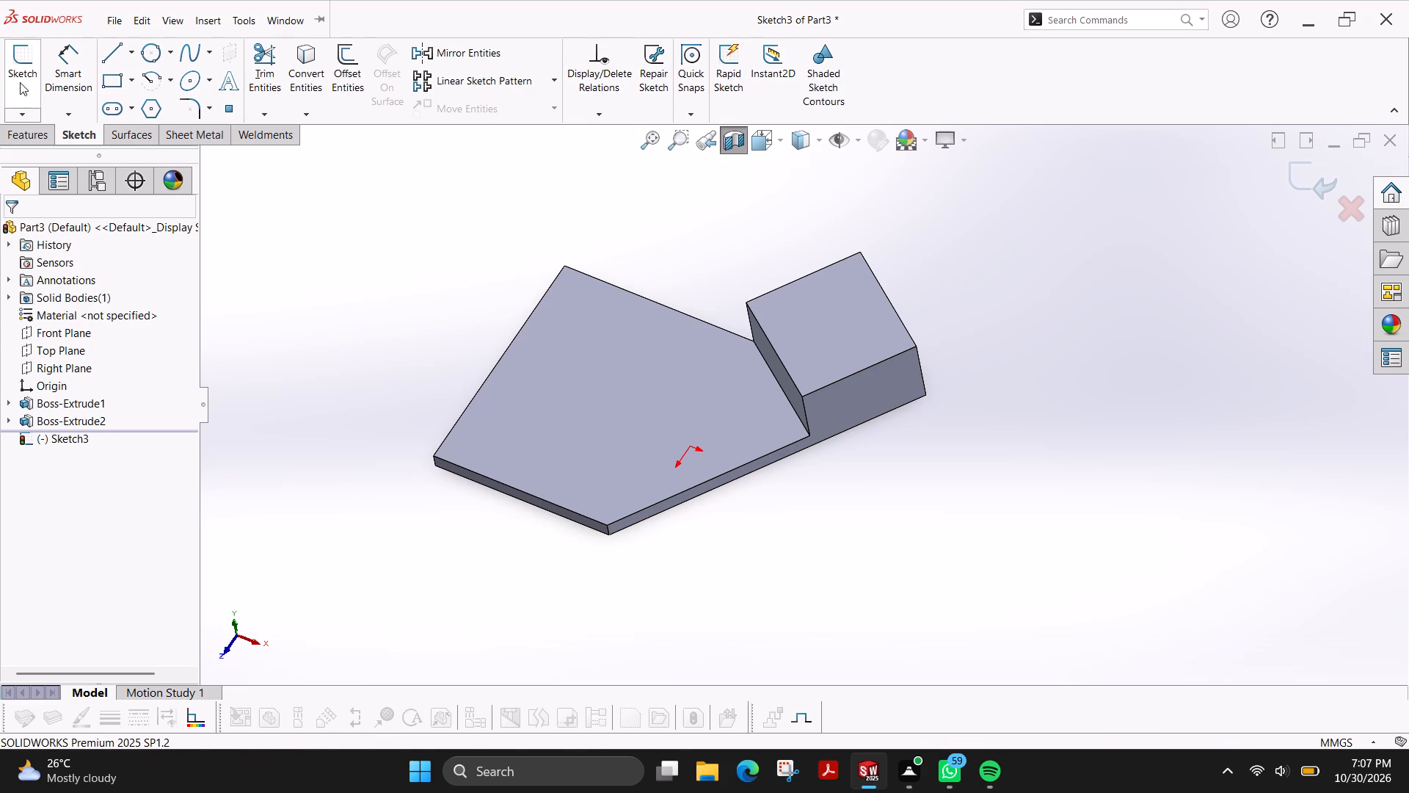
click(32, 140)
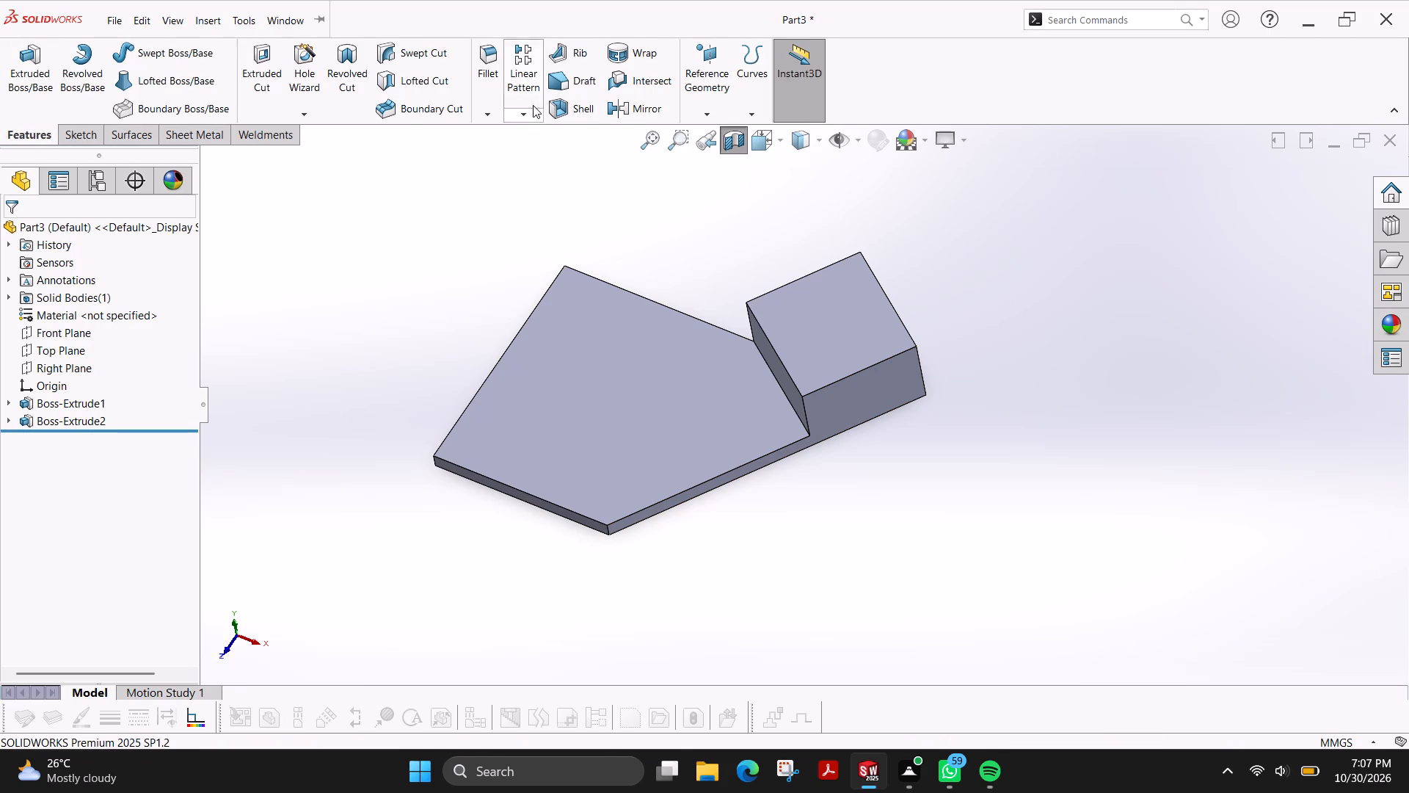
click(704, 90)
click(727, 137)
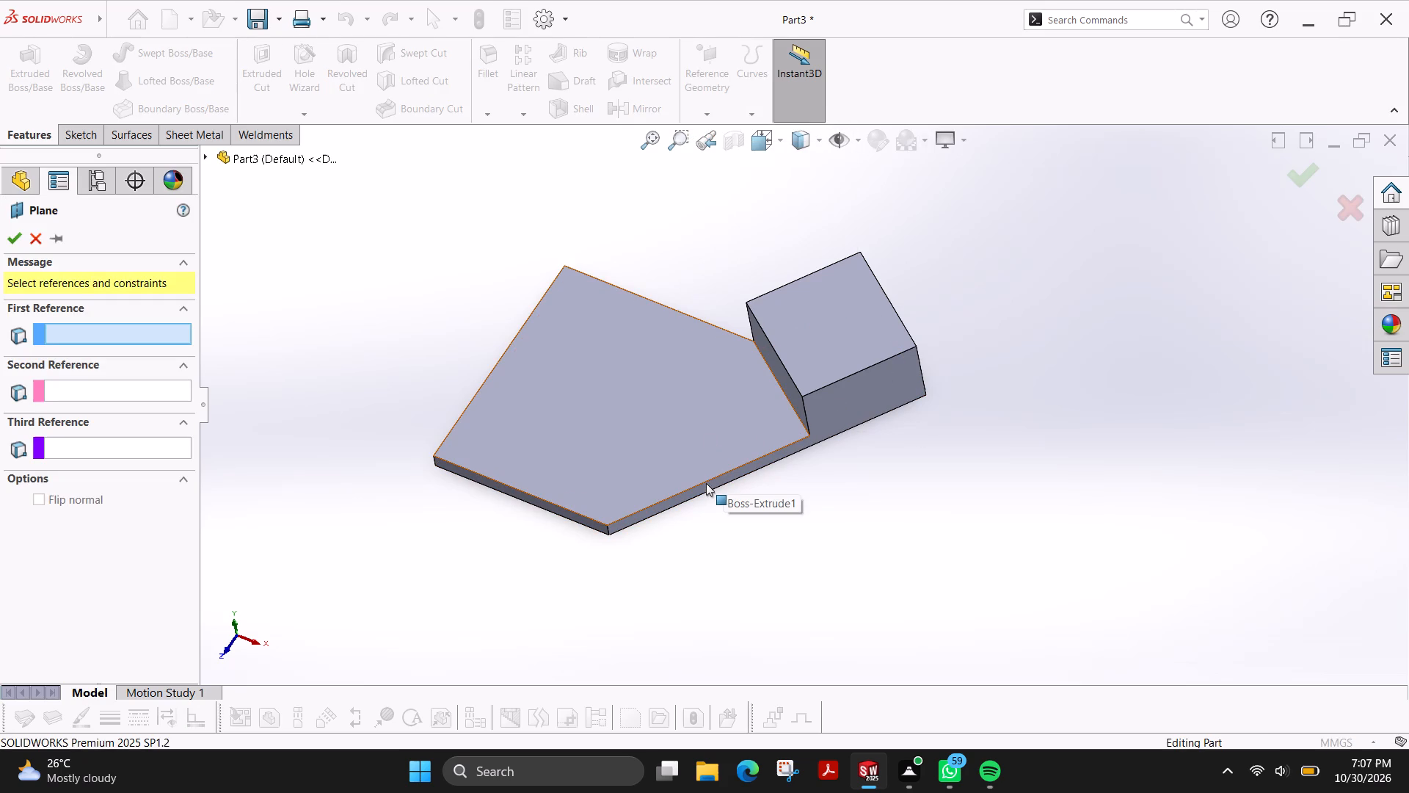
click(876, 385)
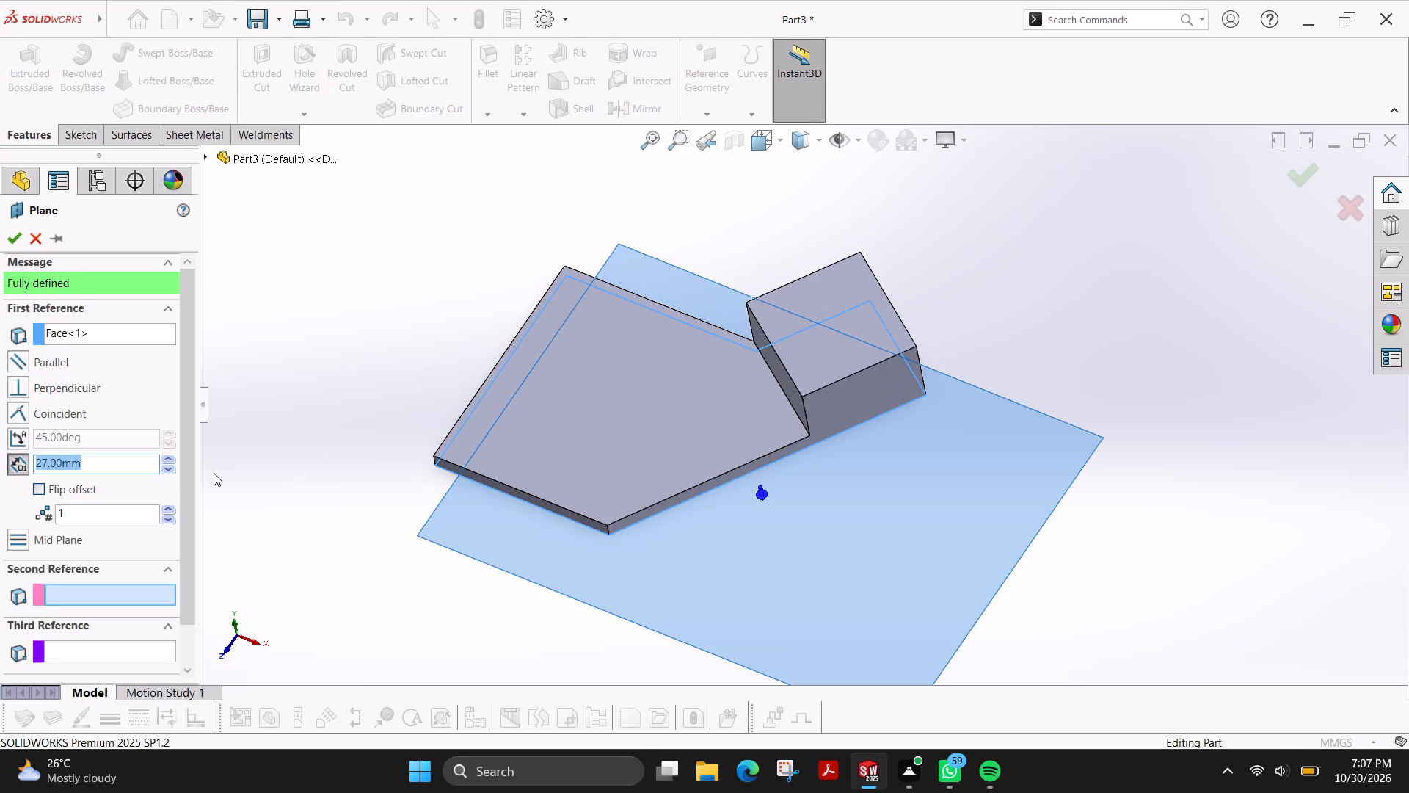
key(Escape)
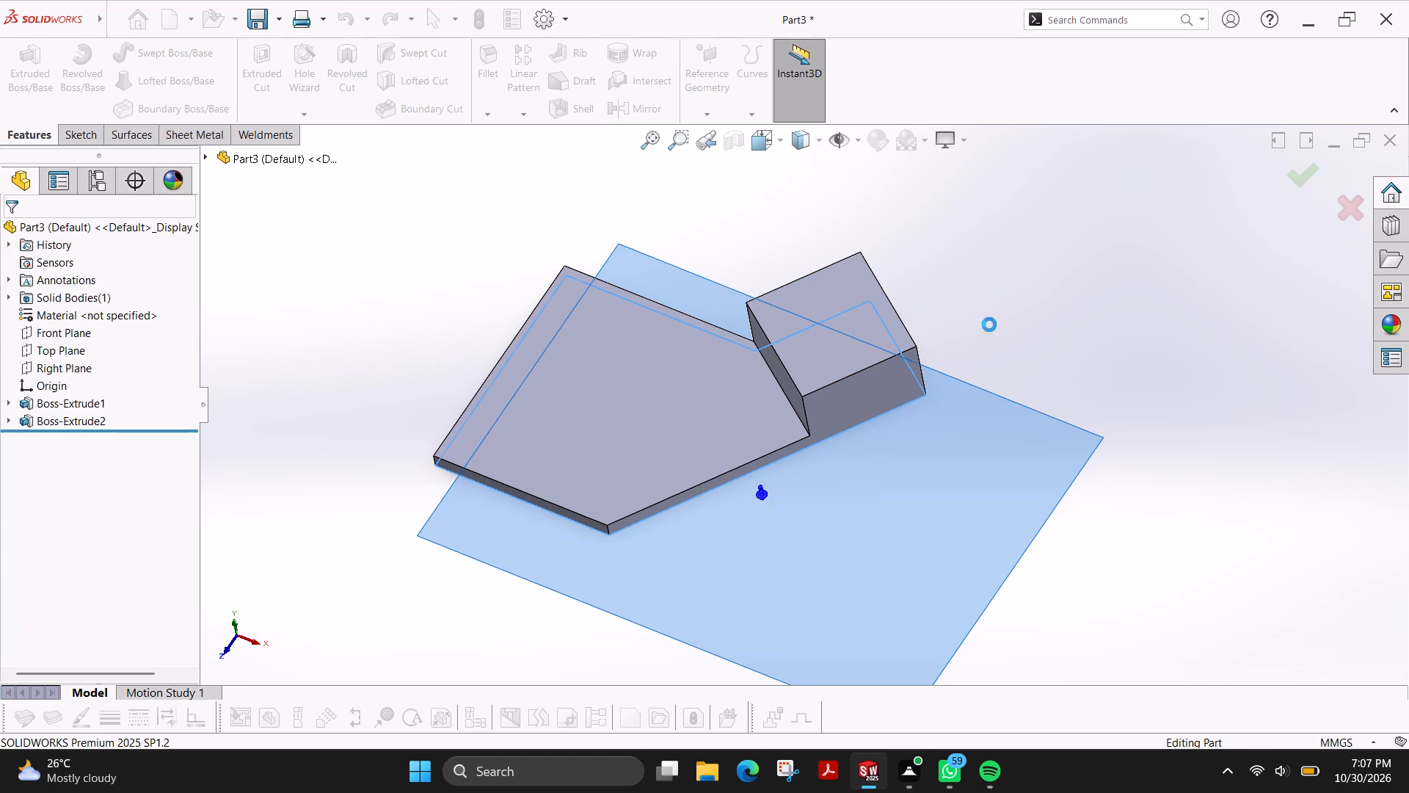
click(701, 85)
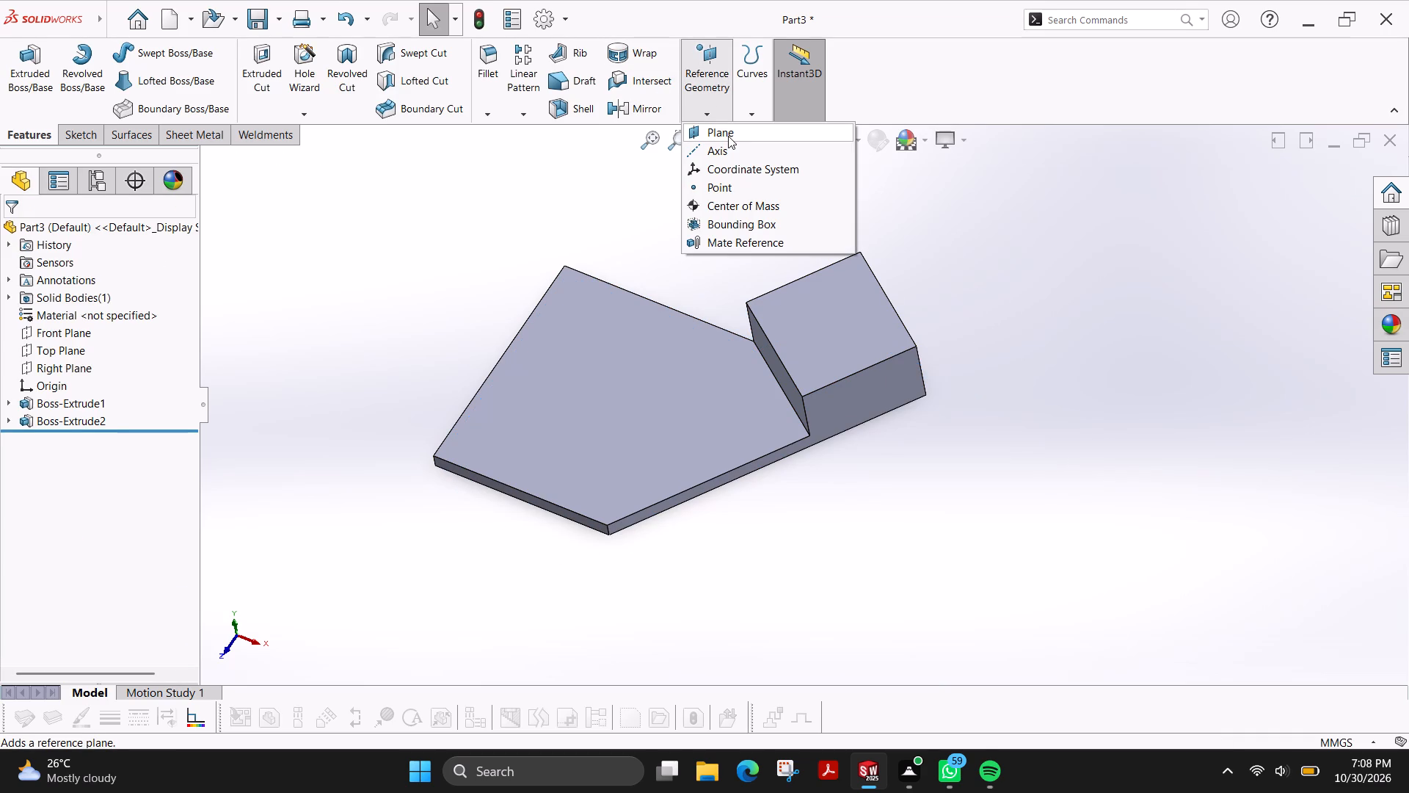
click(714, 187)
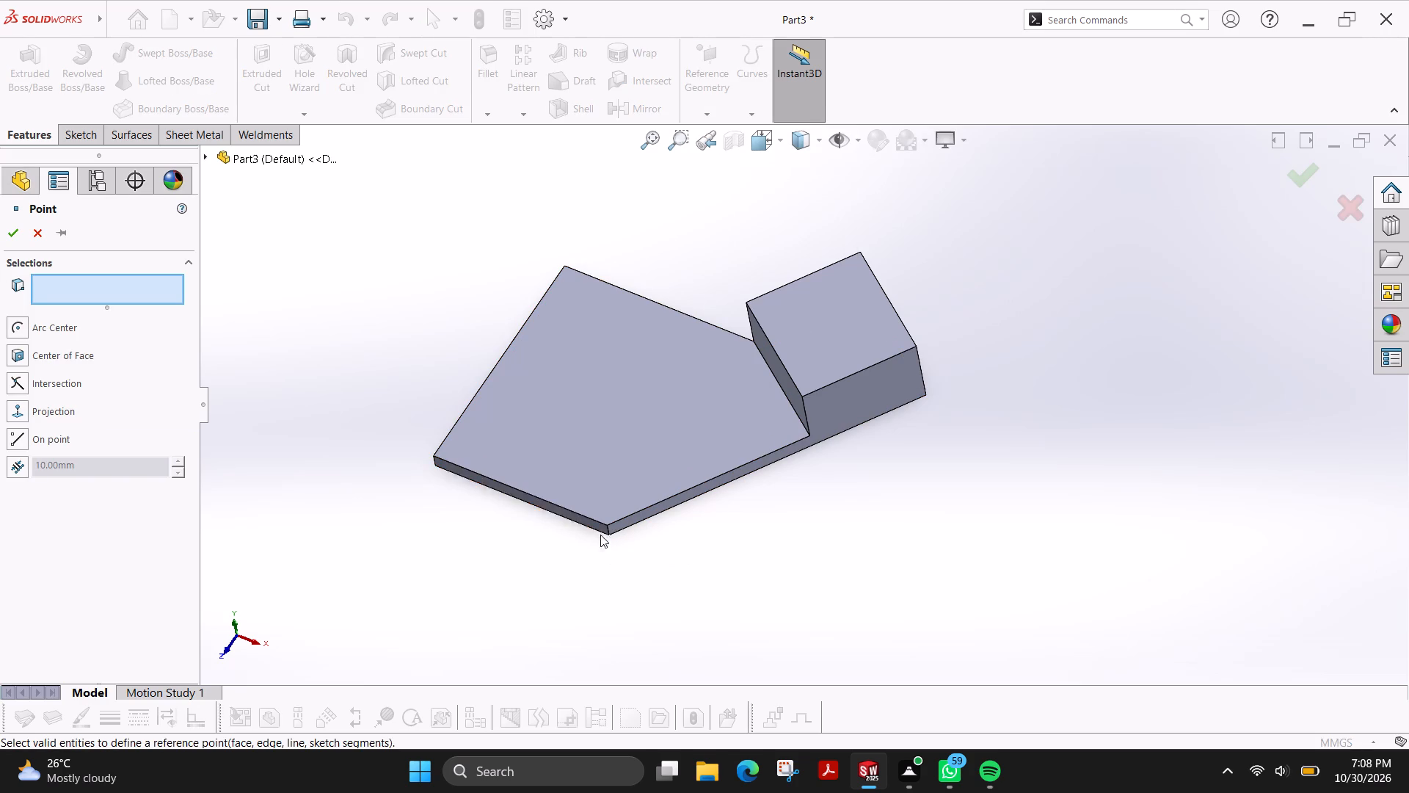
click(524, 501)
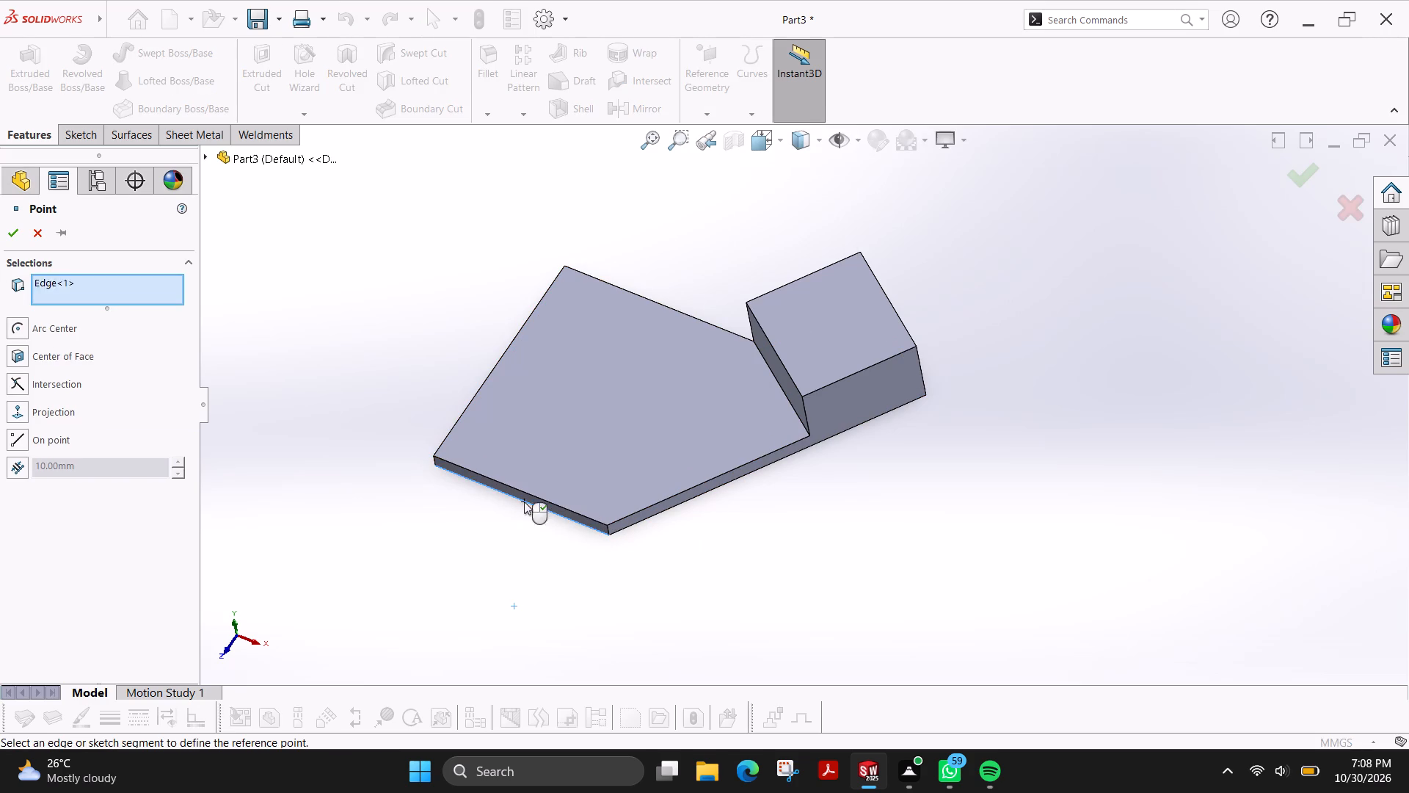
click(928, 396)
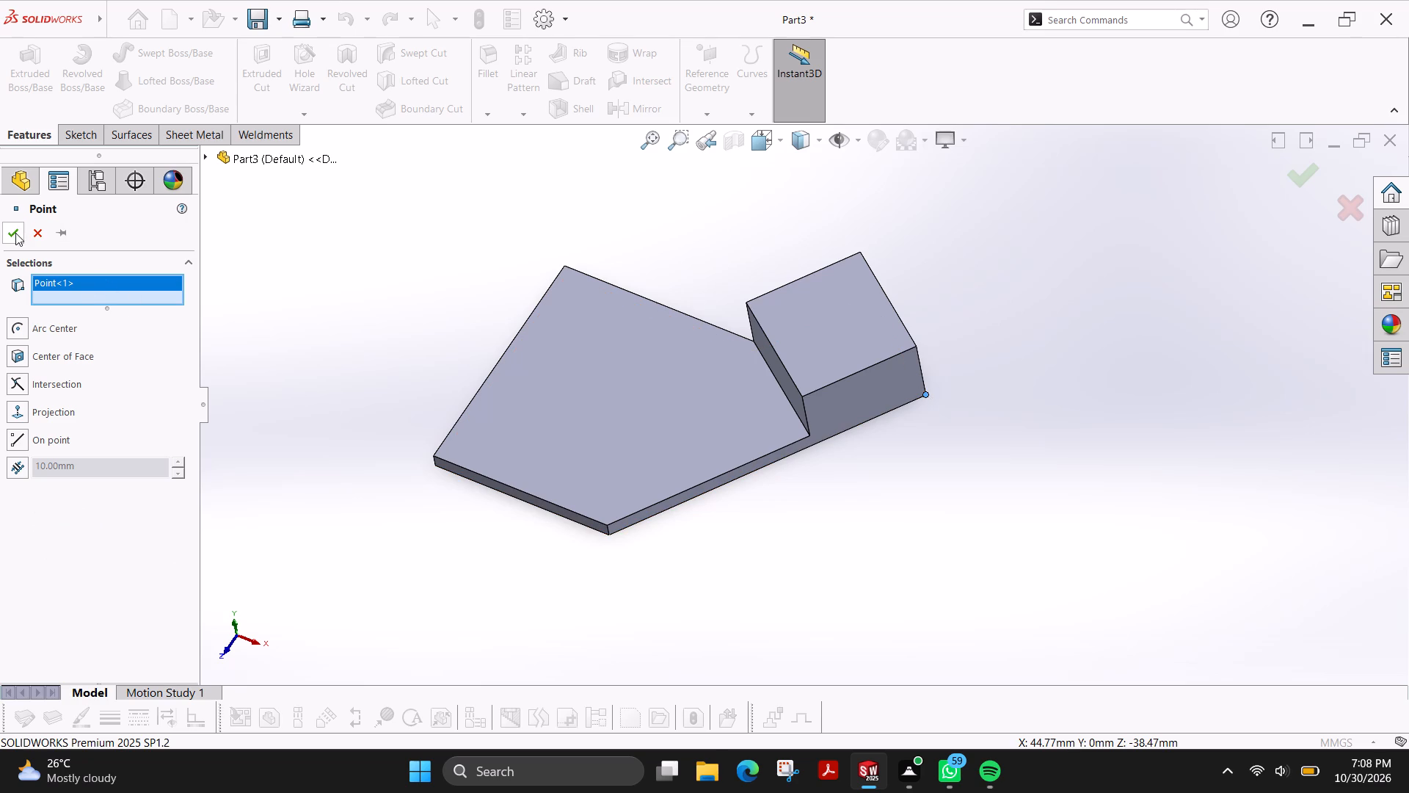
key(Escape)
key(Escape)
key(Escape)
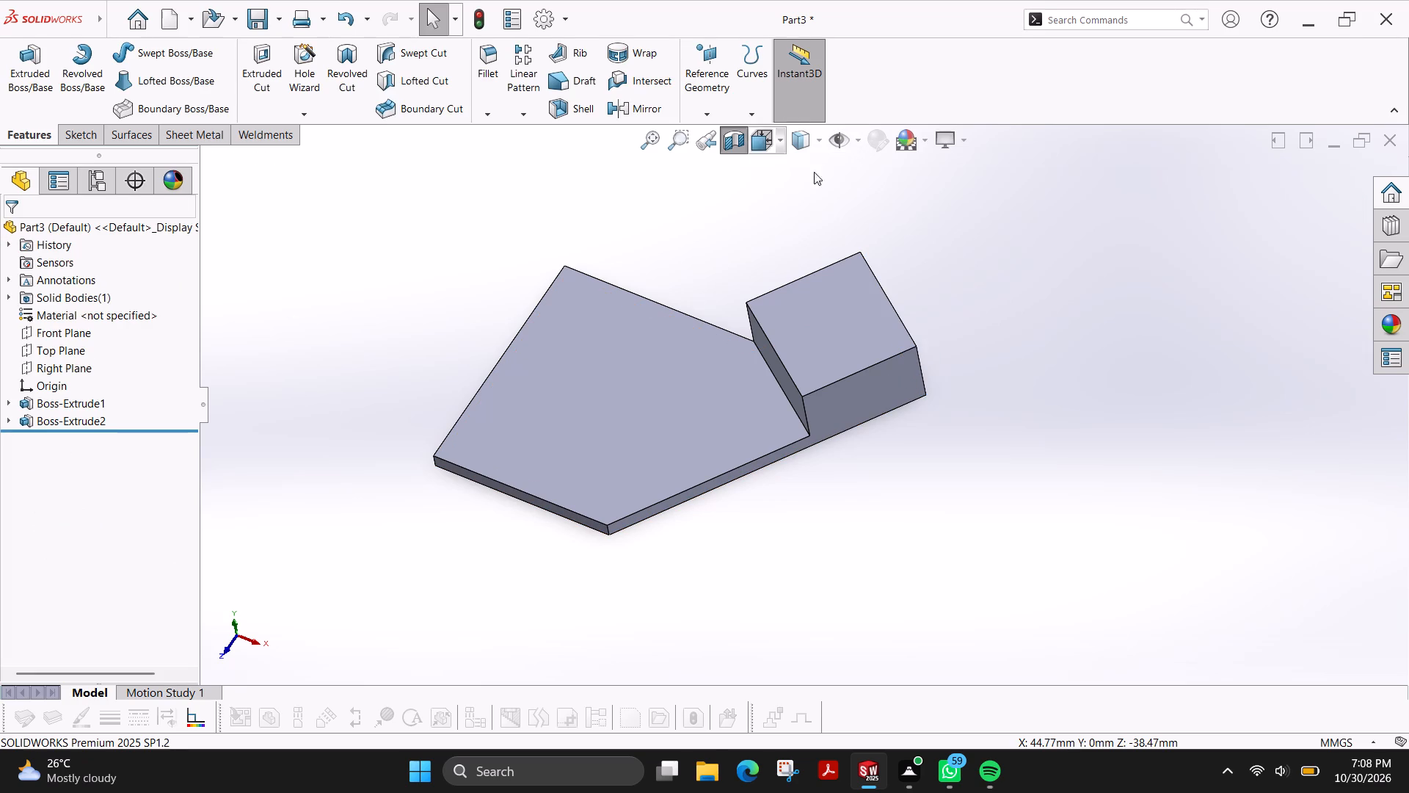
Turn off the section view so the whole base and block are displayed.
click(732, 141)
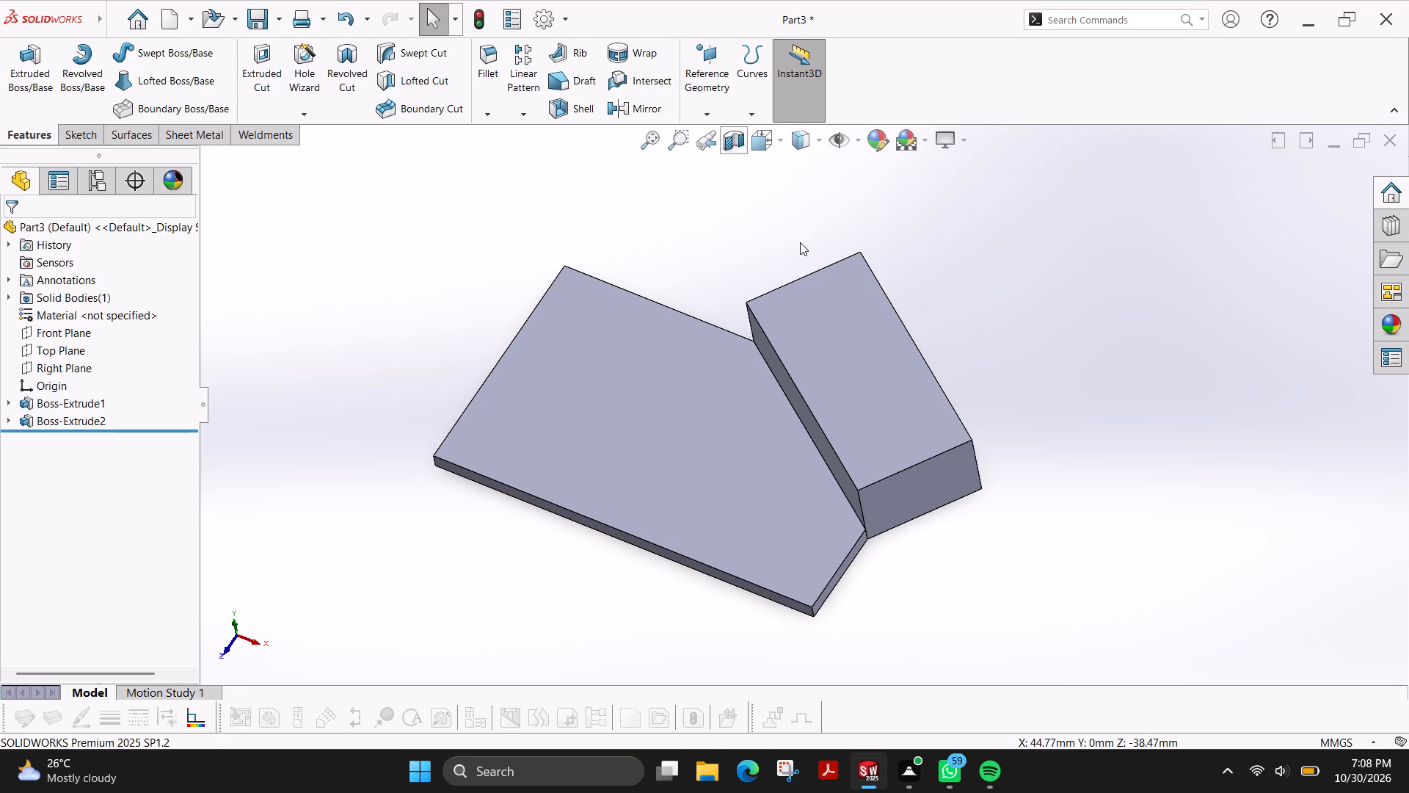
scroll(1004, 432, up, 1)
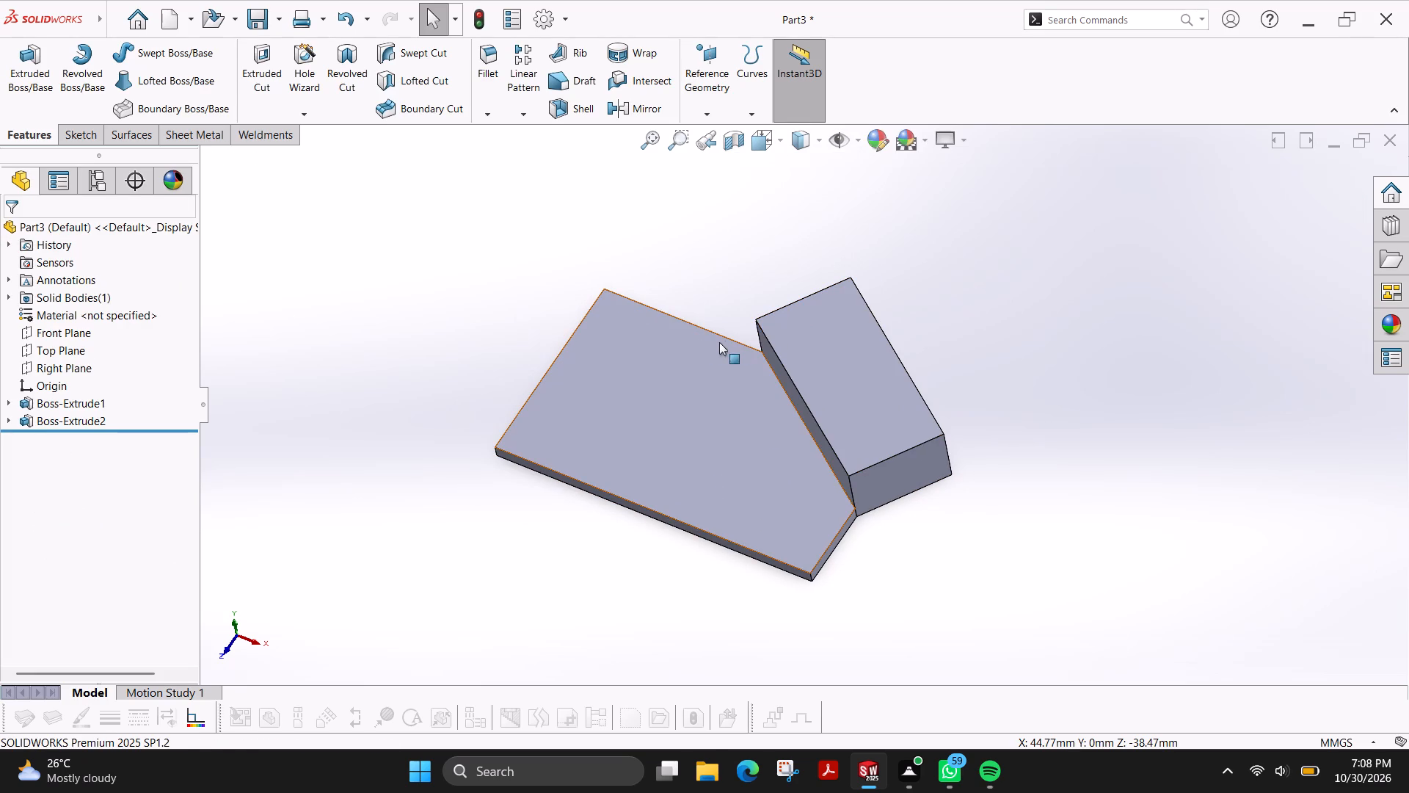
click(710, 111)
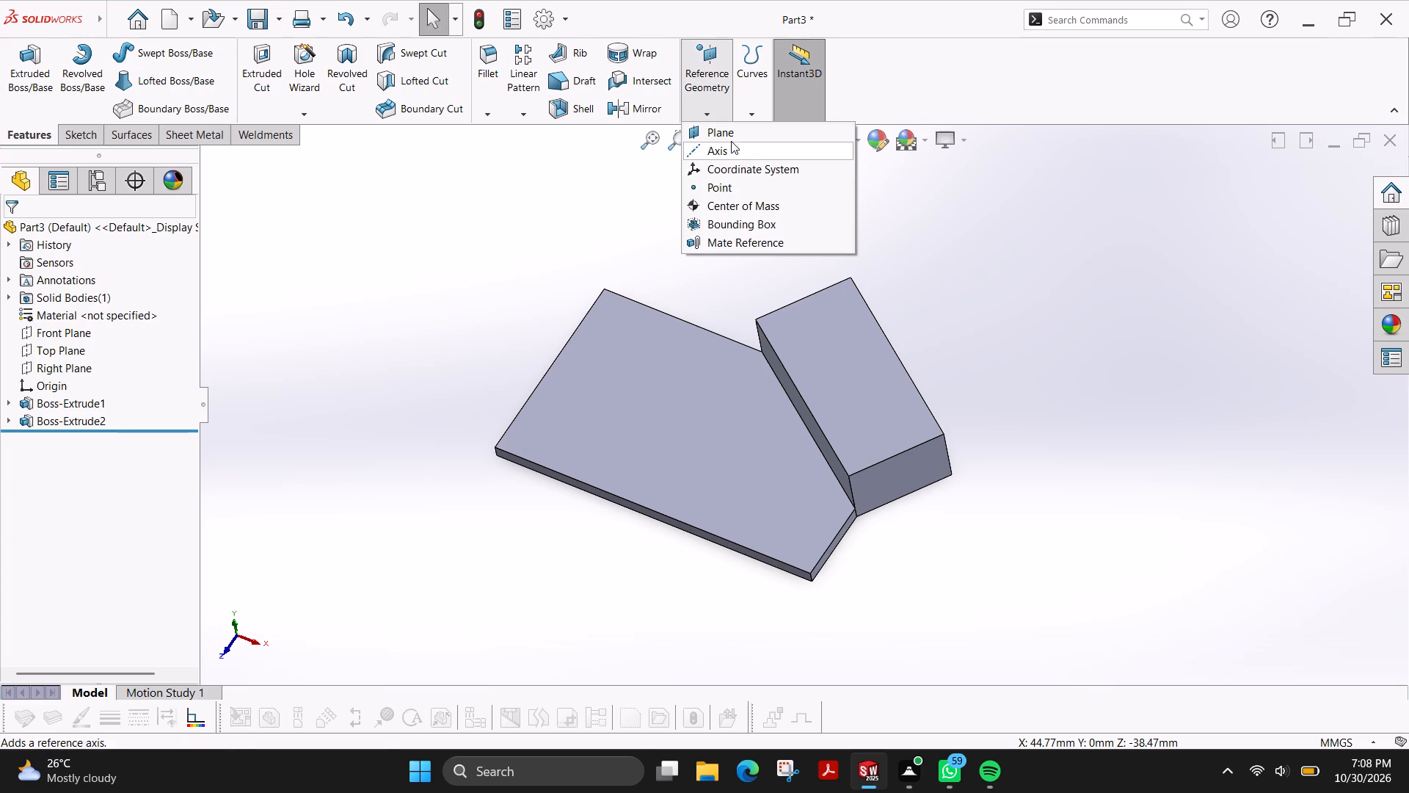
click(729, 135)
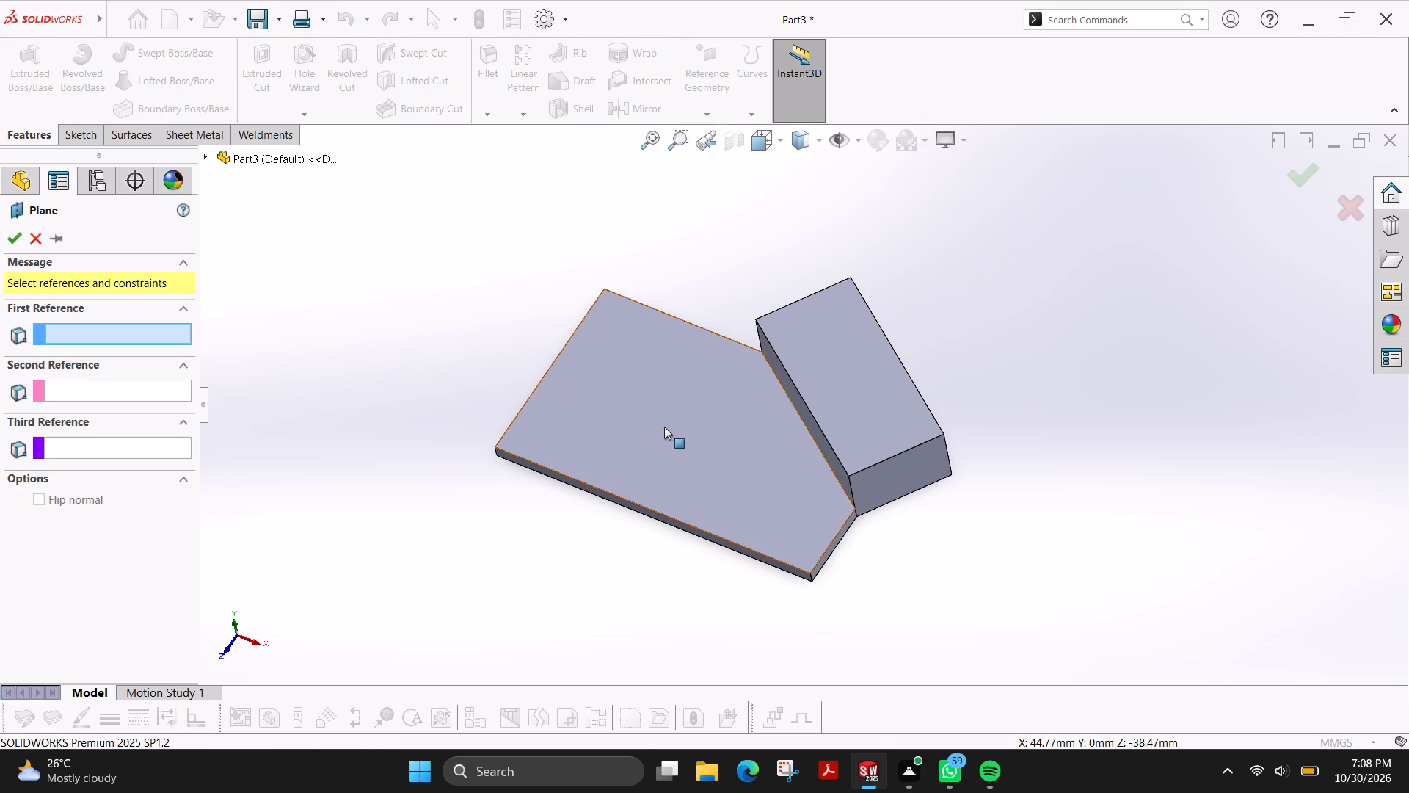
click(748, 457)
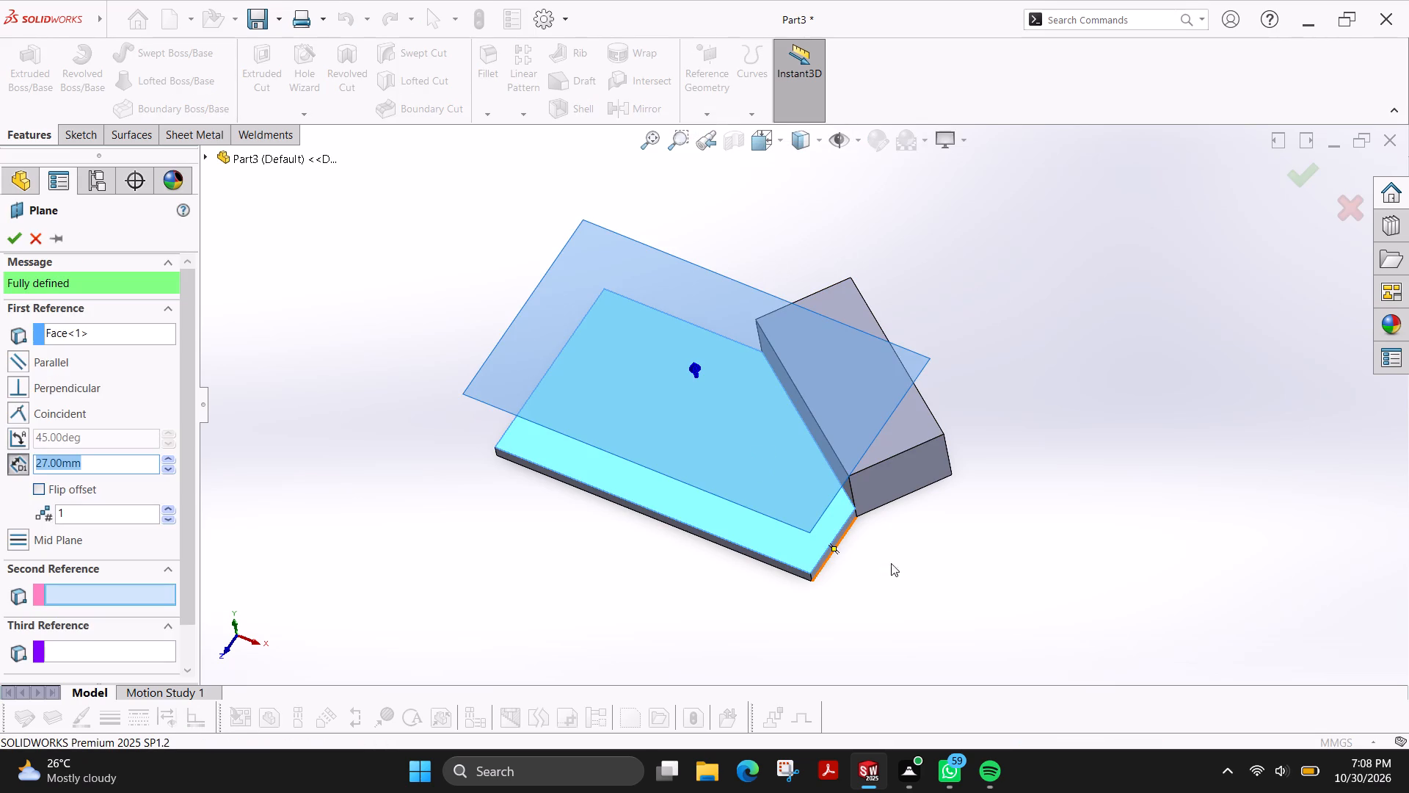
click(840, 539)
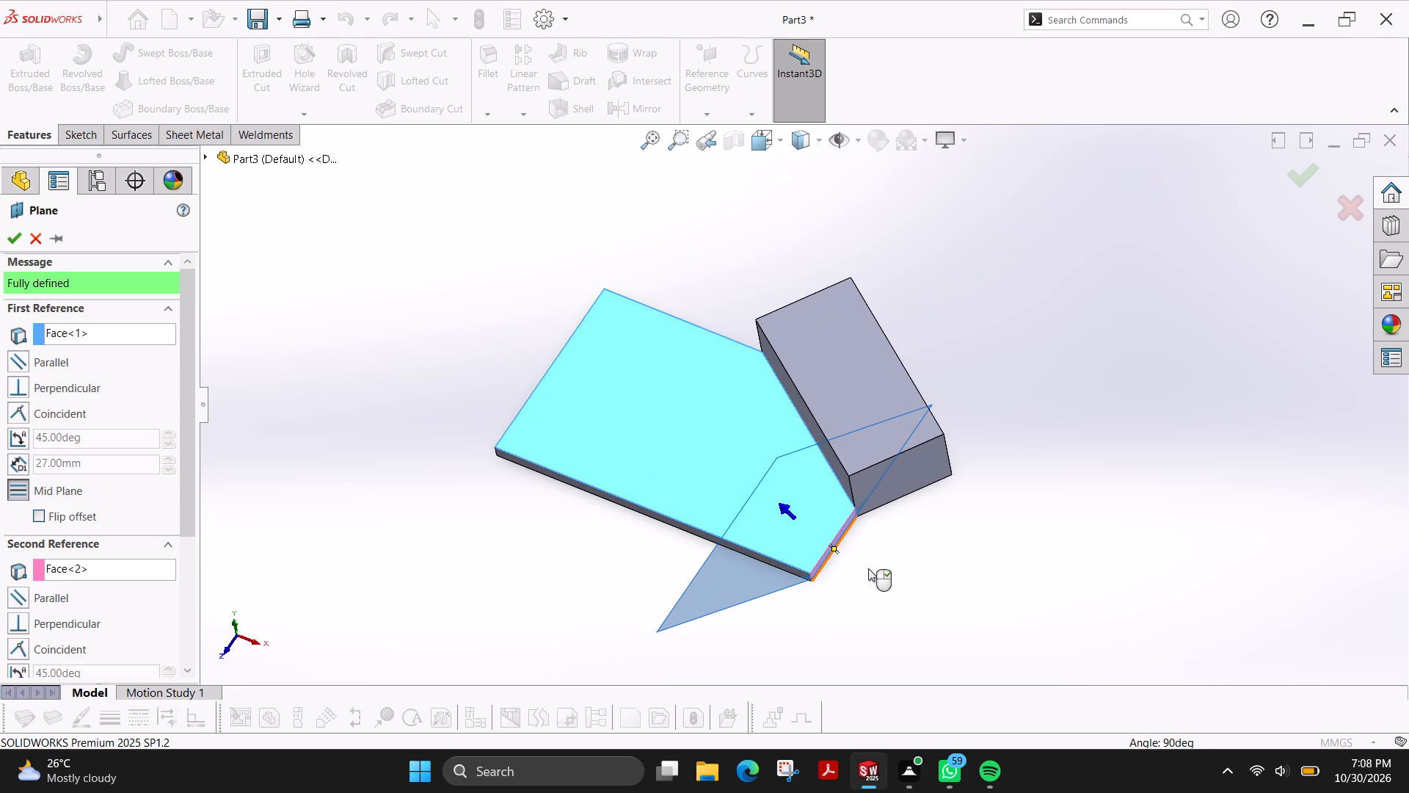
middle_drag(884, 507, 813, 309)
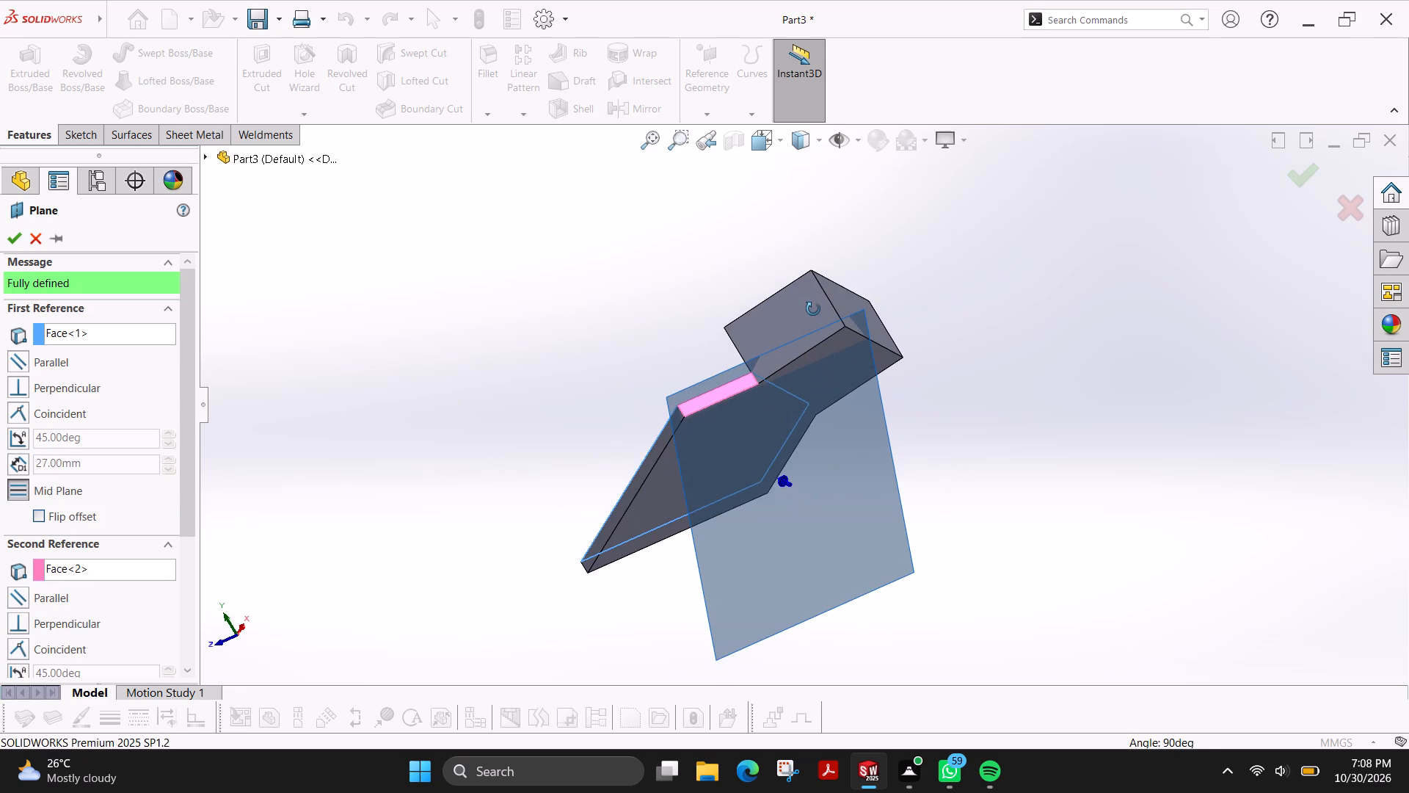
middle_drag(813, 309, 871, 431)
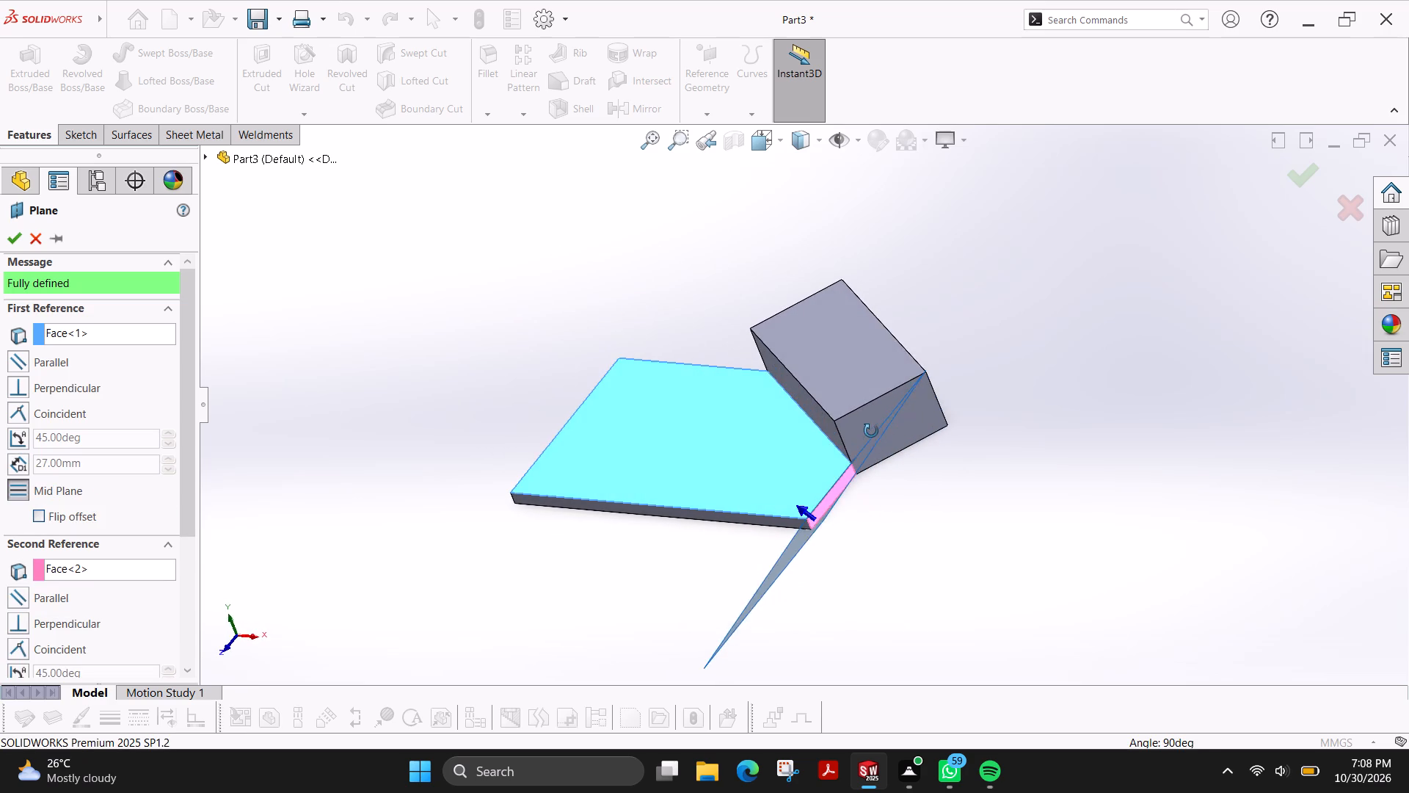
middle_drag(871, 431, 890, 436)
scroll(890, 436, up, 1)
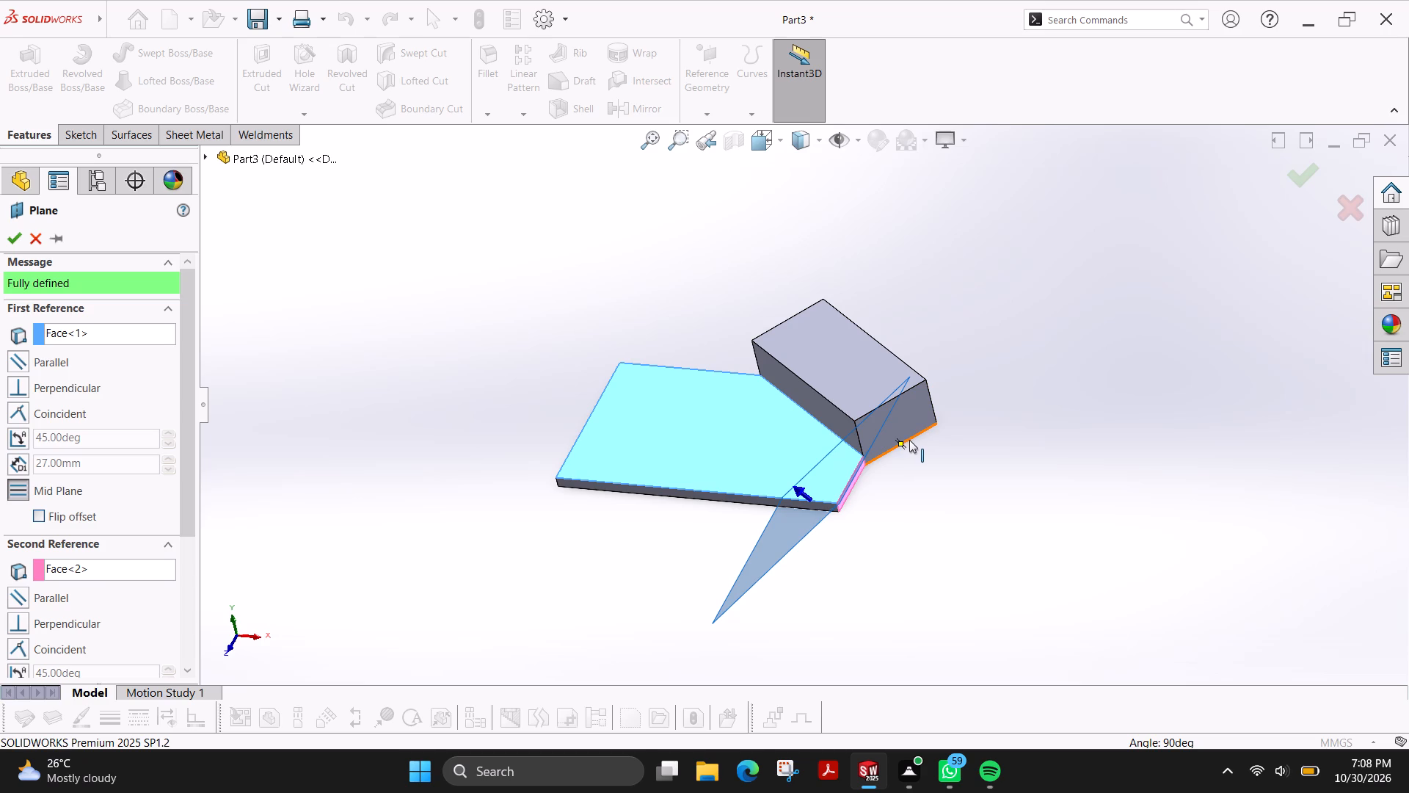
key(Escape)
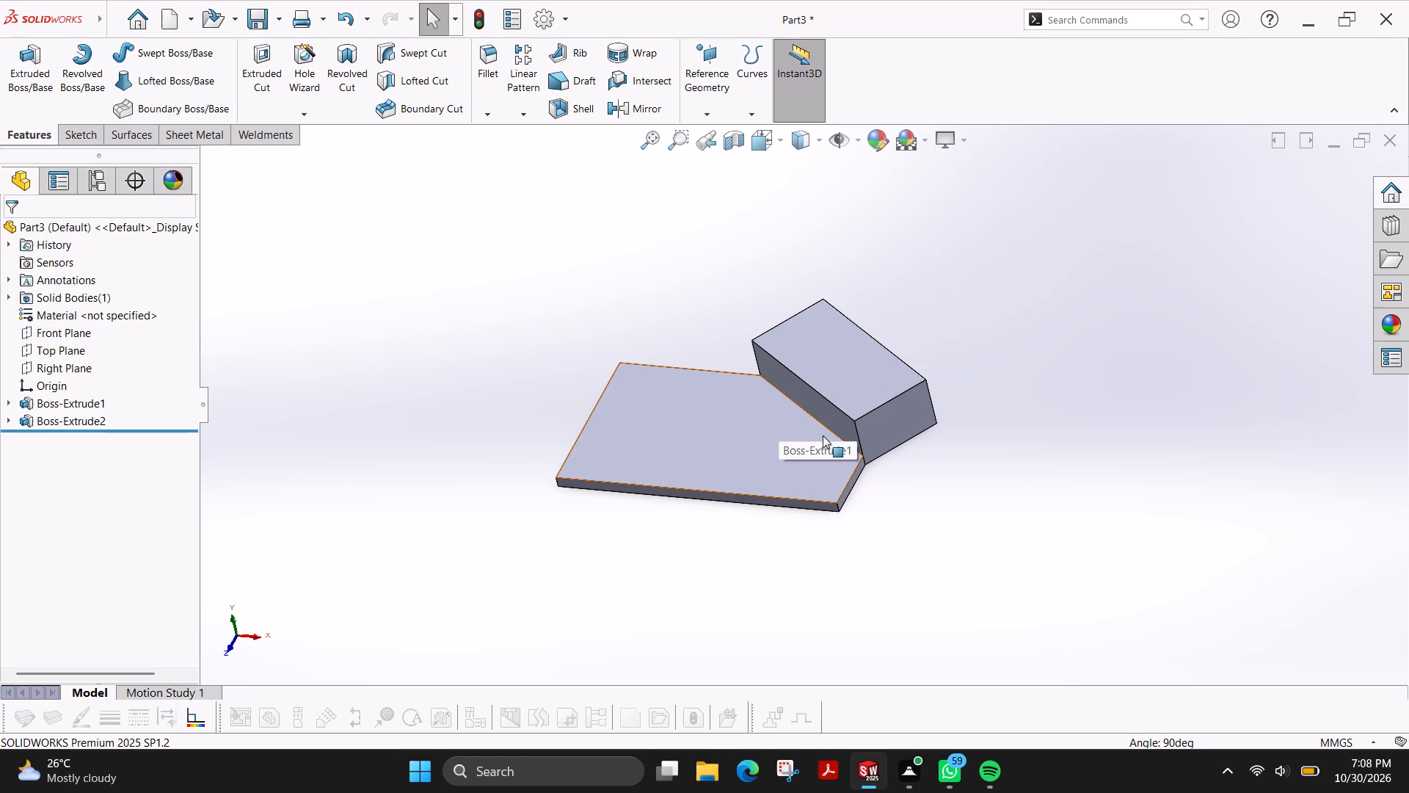
Create a reference plane parallel to the angled block's end face, passing through the midpoint of the block's long outer top edge.
click(696, 70)
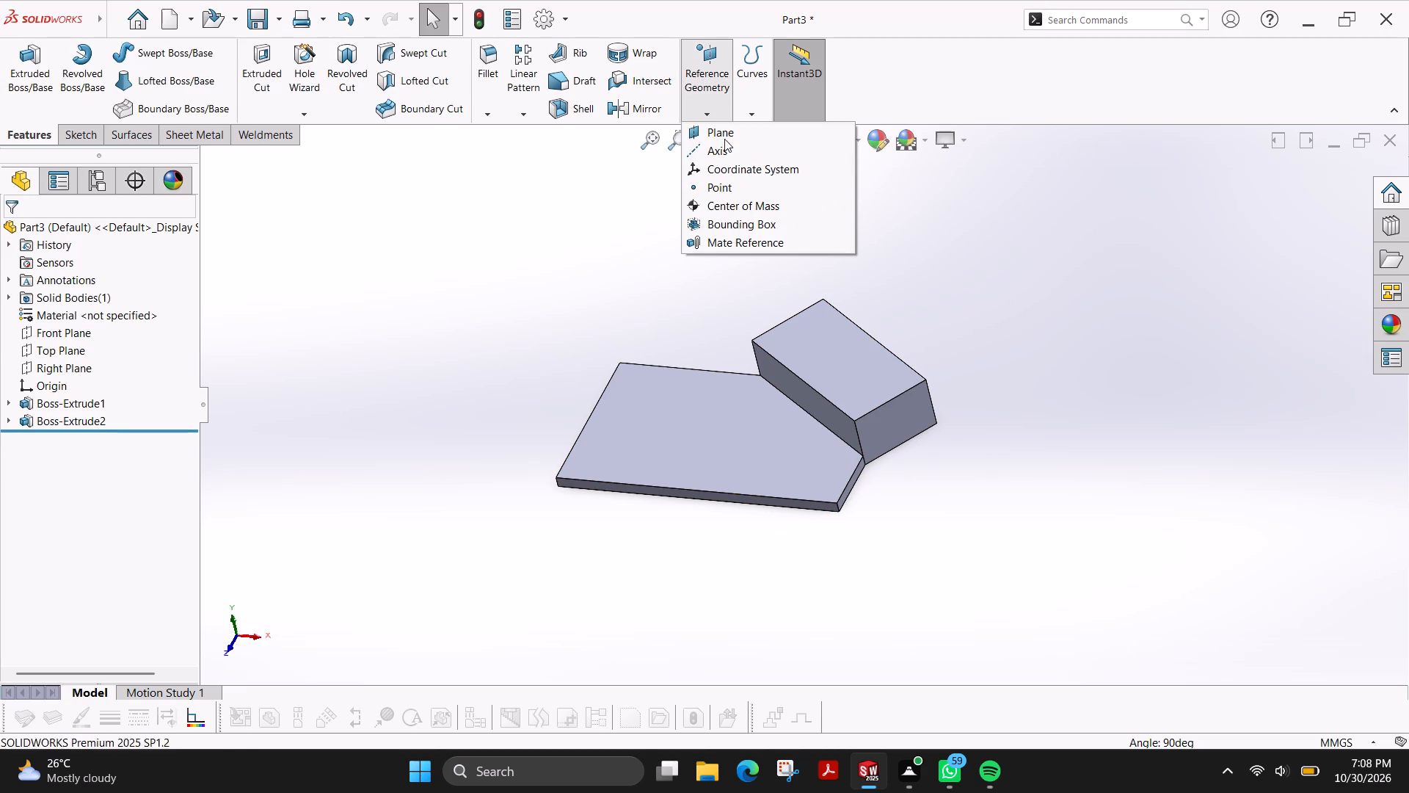
click(731, 137)
click(898, 417)
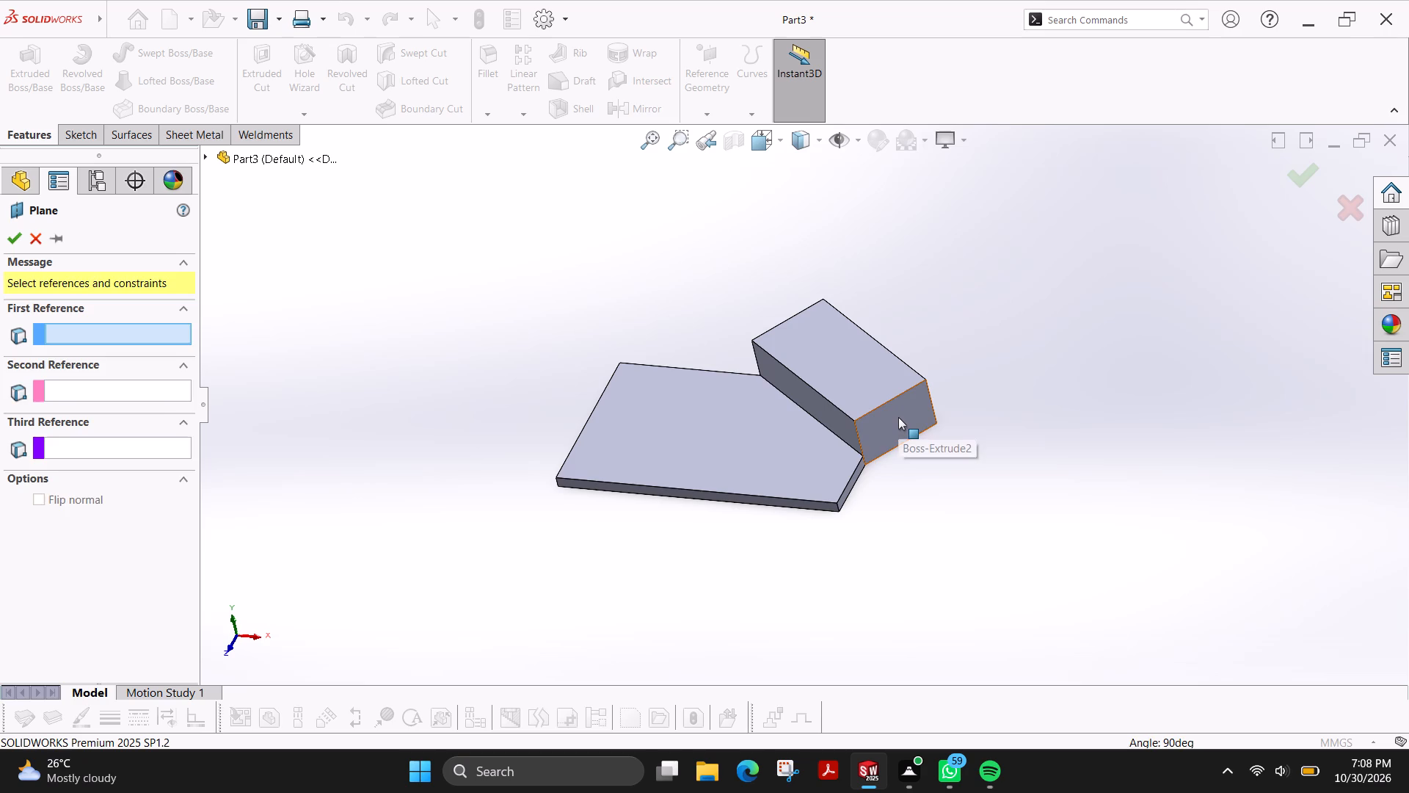
click(873, 339)
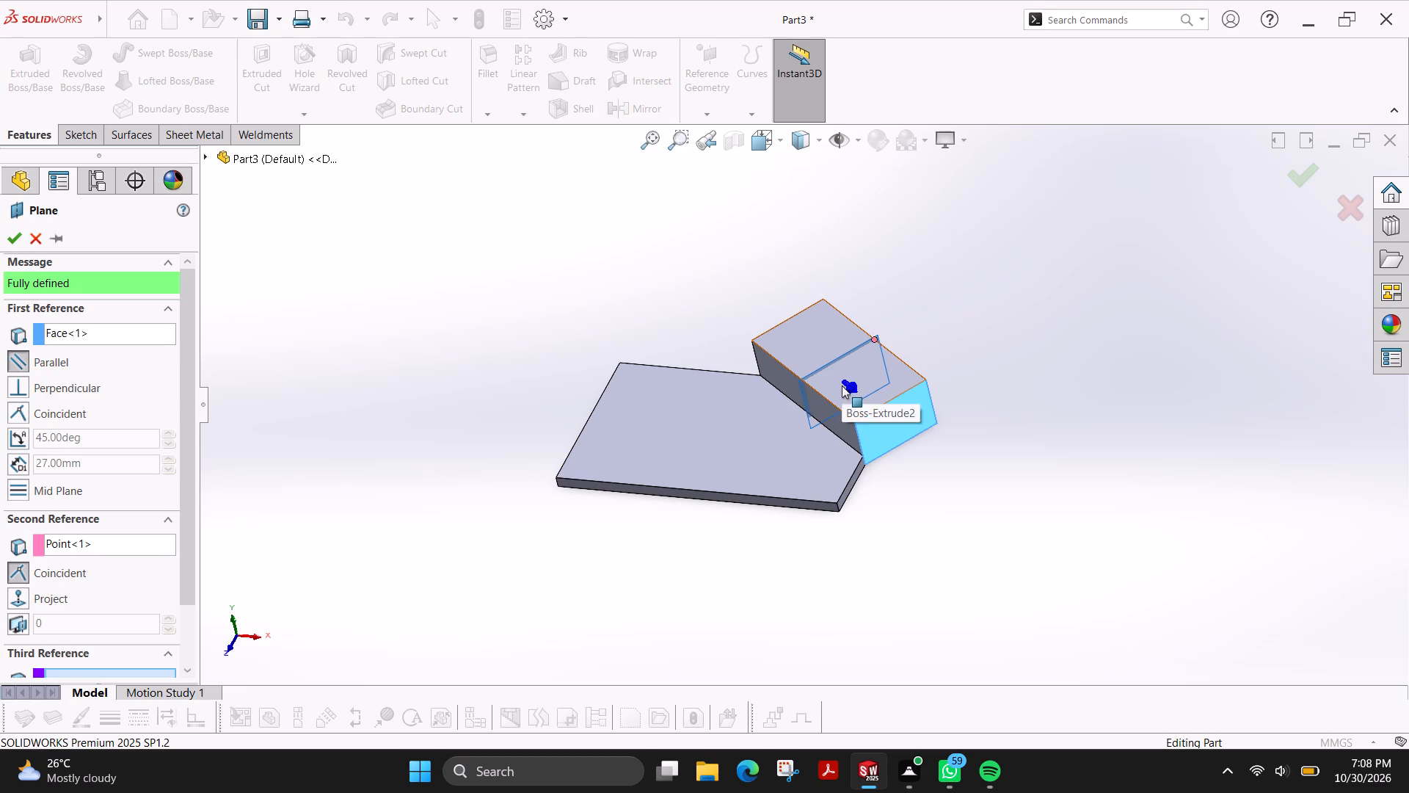
scroll(851, 383, down, 3)
scroll(931, 336, down, 2)
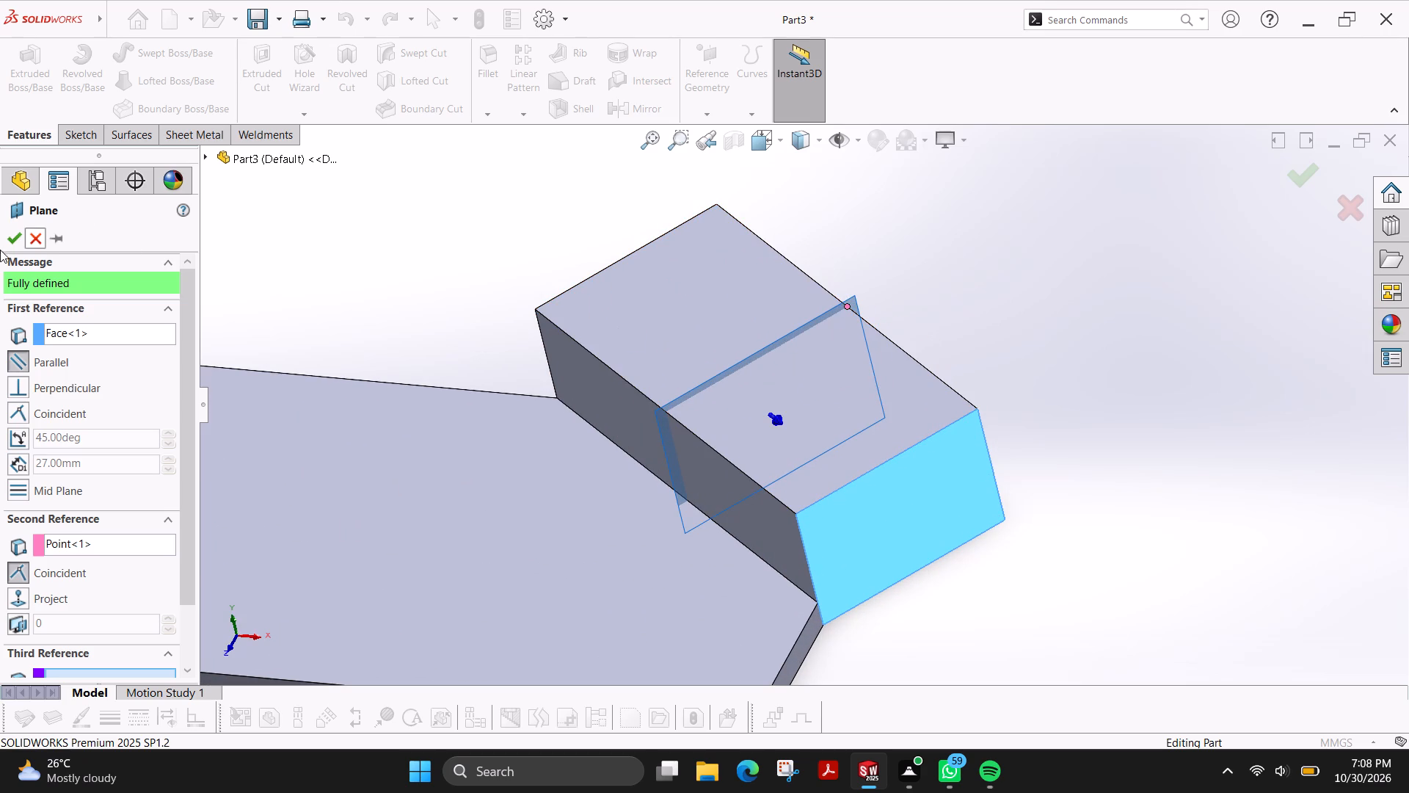
click(15, 239)
Enlarge the new reference plane's outline on all four sides so it extends well beyond the base and the angled block.
scroll(687, 419, up, 5)
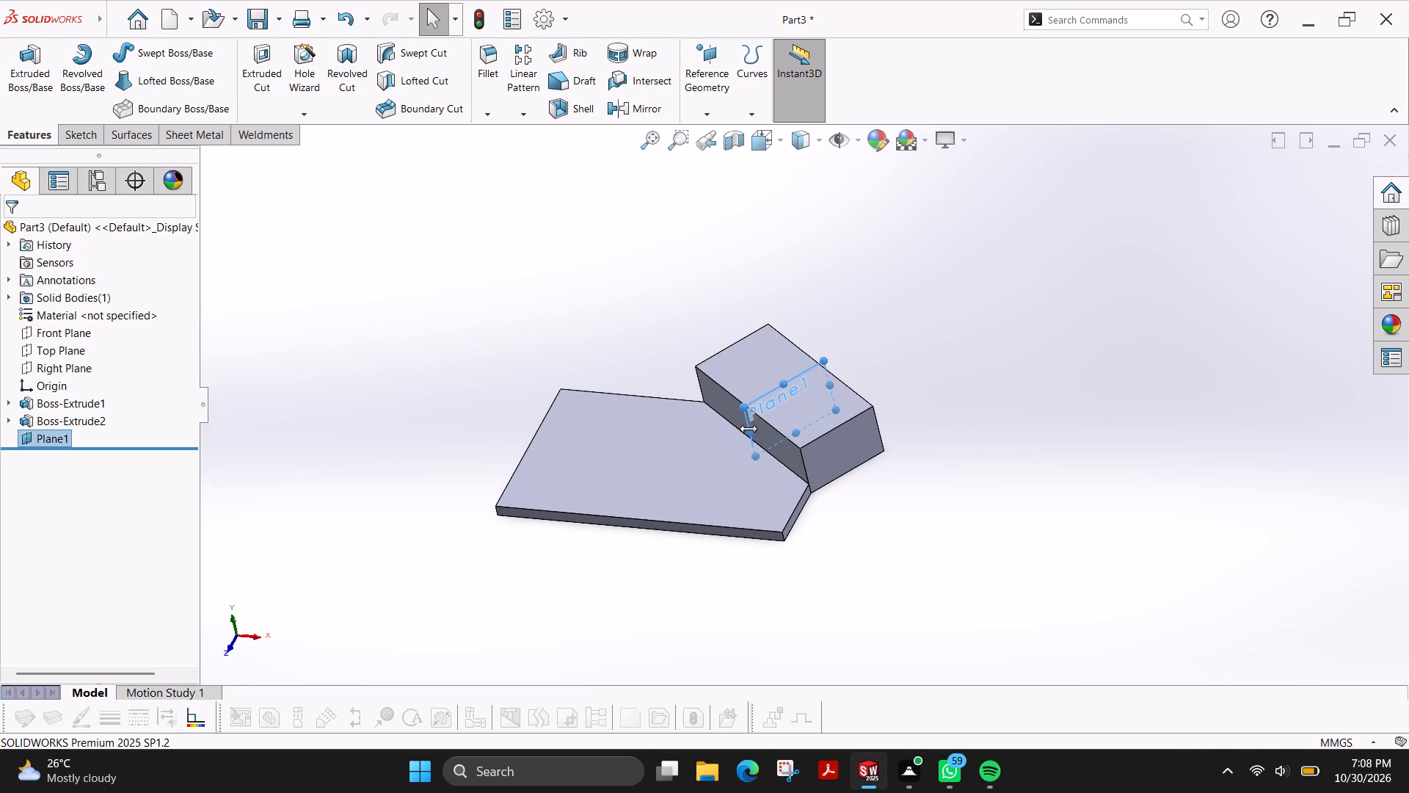
drag(748, 428, 571, 550)
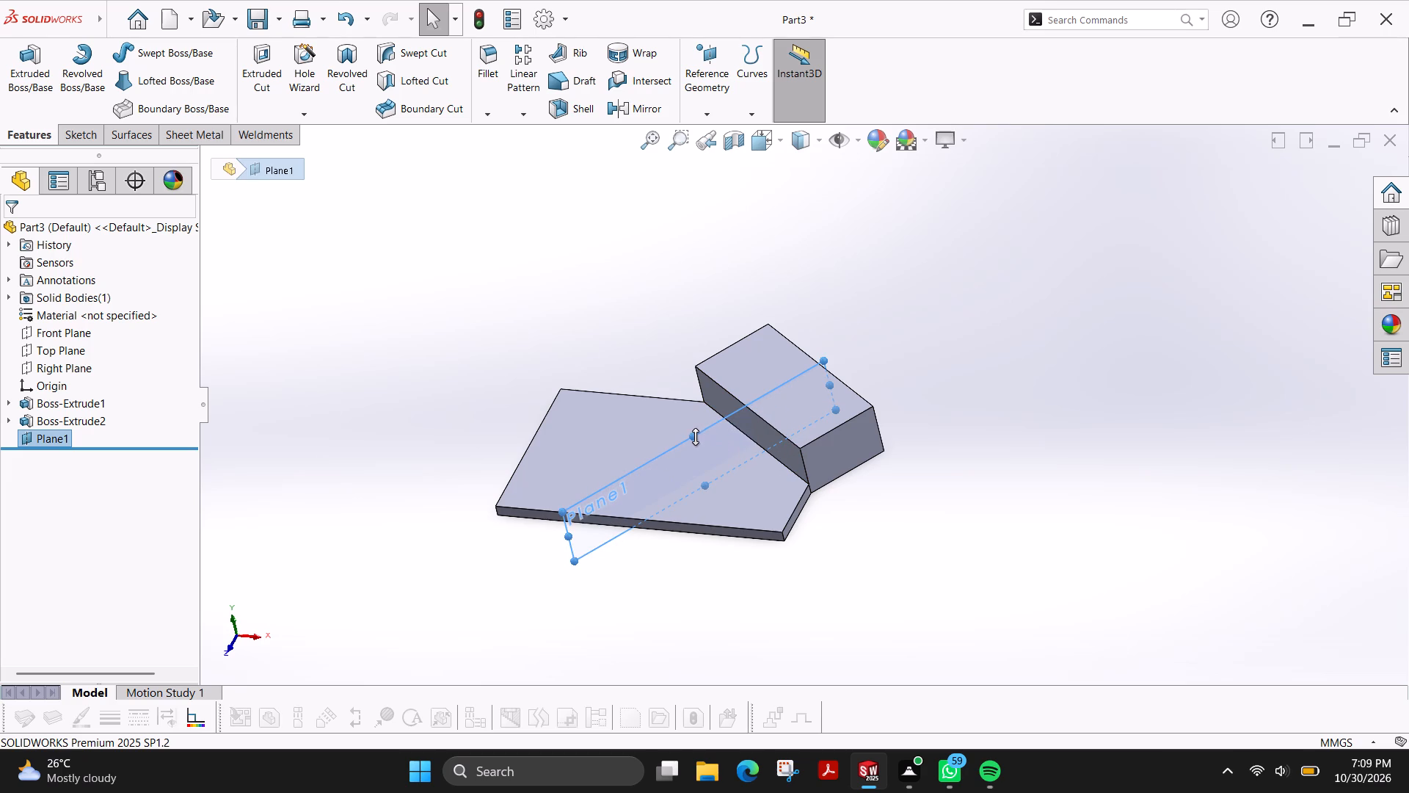
drag(695, 435, 685, 294)
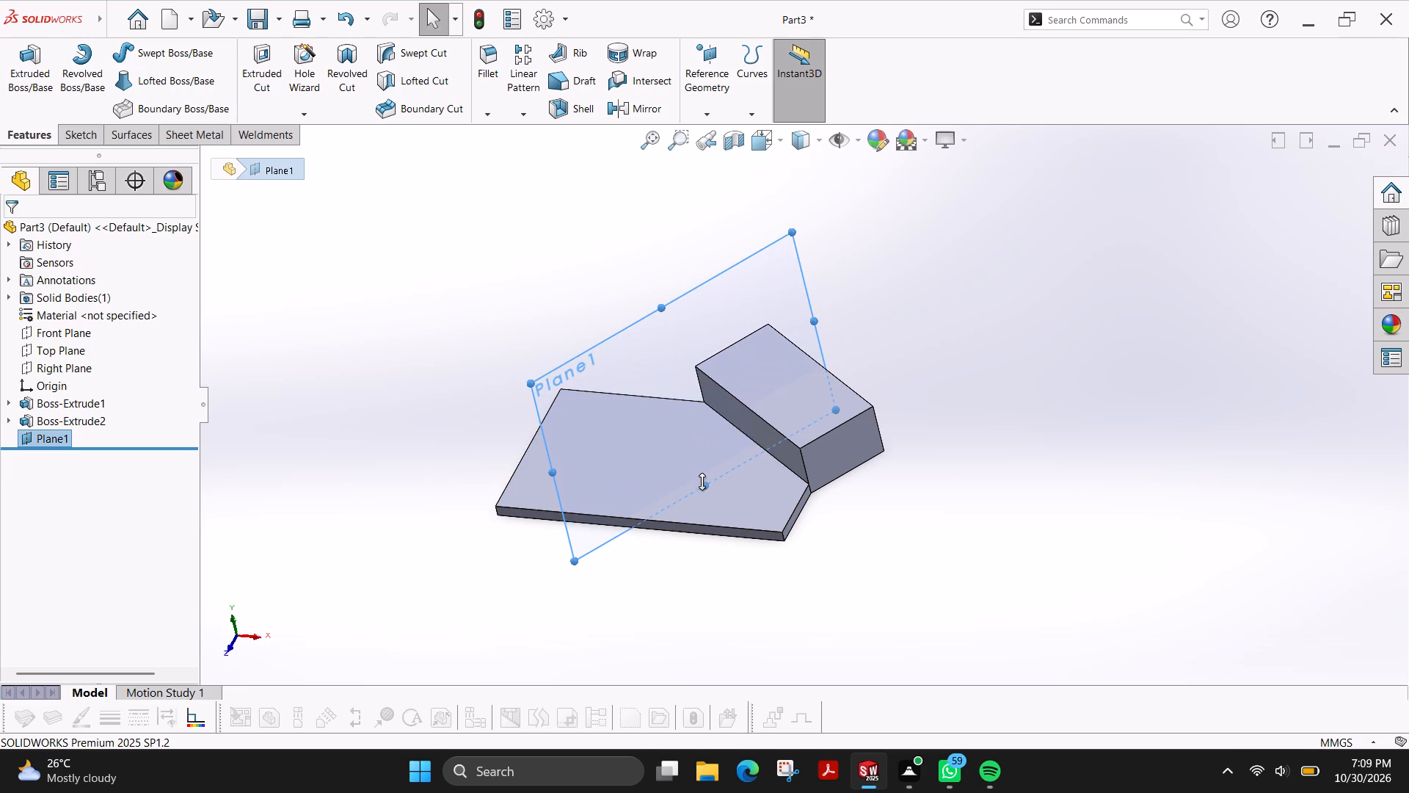
drag(703, 488, 808, 634)
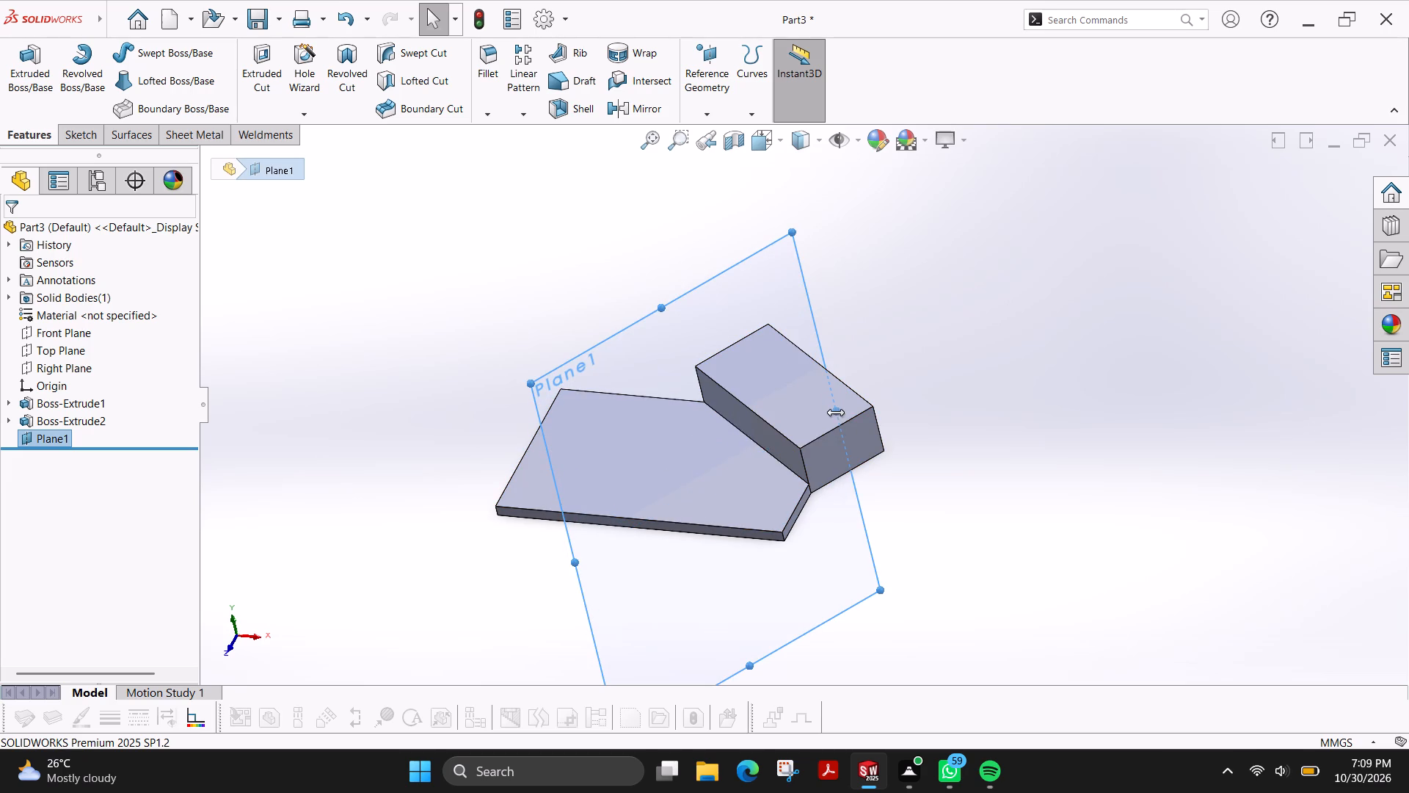
drag(835, 410, 1113, 327)
drag(573, 562, 560, 567)
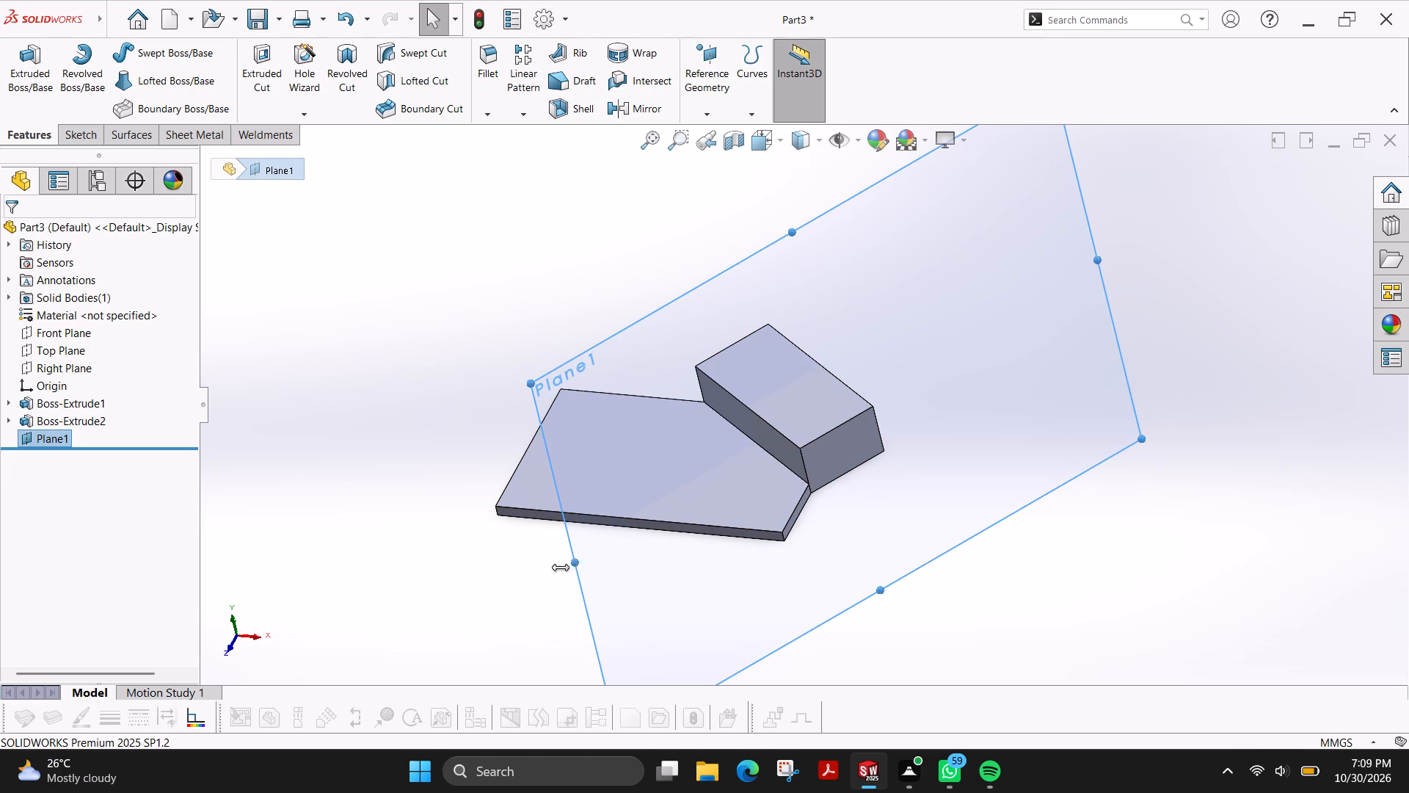
drag(560, 567, 461, 593)
middle_drag(741, 399, 822, 497)
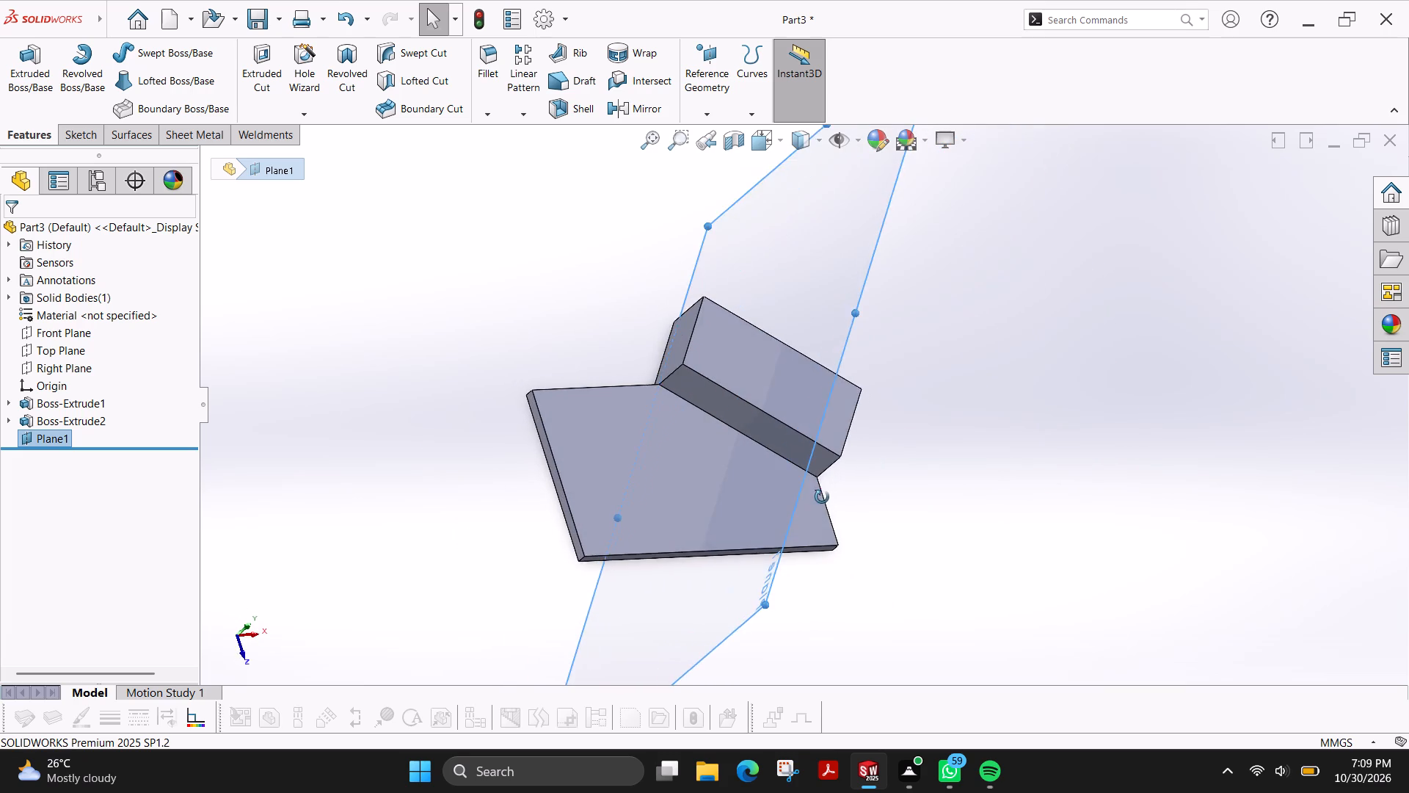
middle_drag(822, 497, 743, 443)
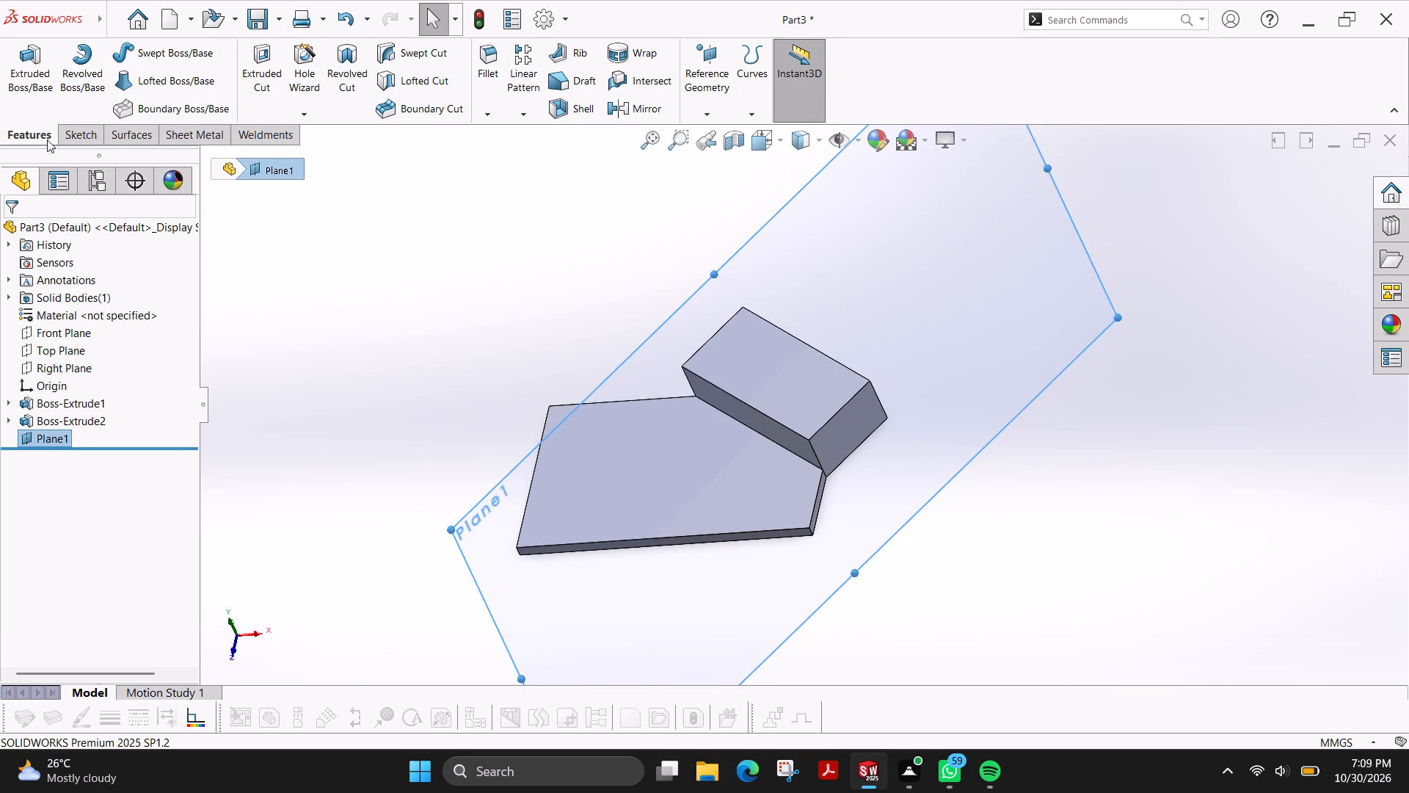
Start a new sketch on the reference plane through the middle of the angled block.
click(69, 138)
click(26, 88)
From the base's bottom corner, draw a horizontal line about 27 mm long under the block and a vertical line about 29 mm up from its end.
scroll(878, 363, down, 4)
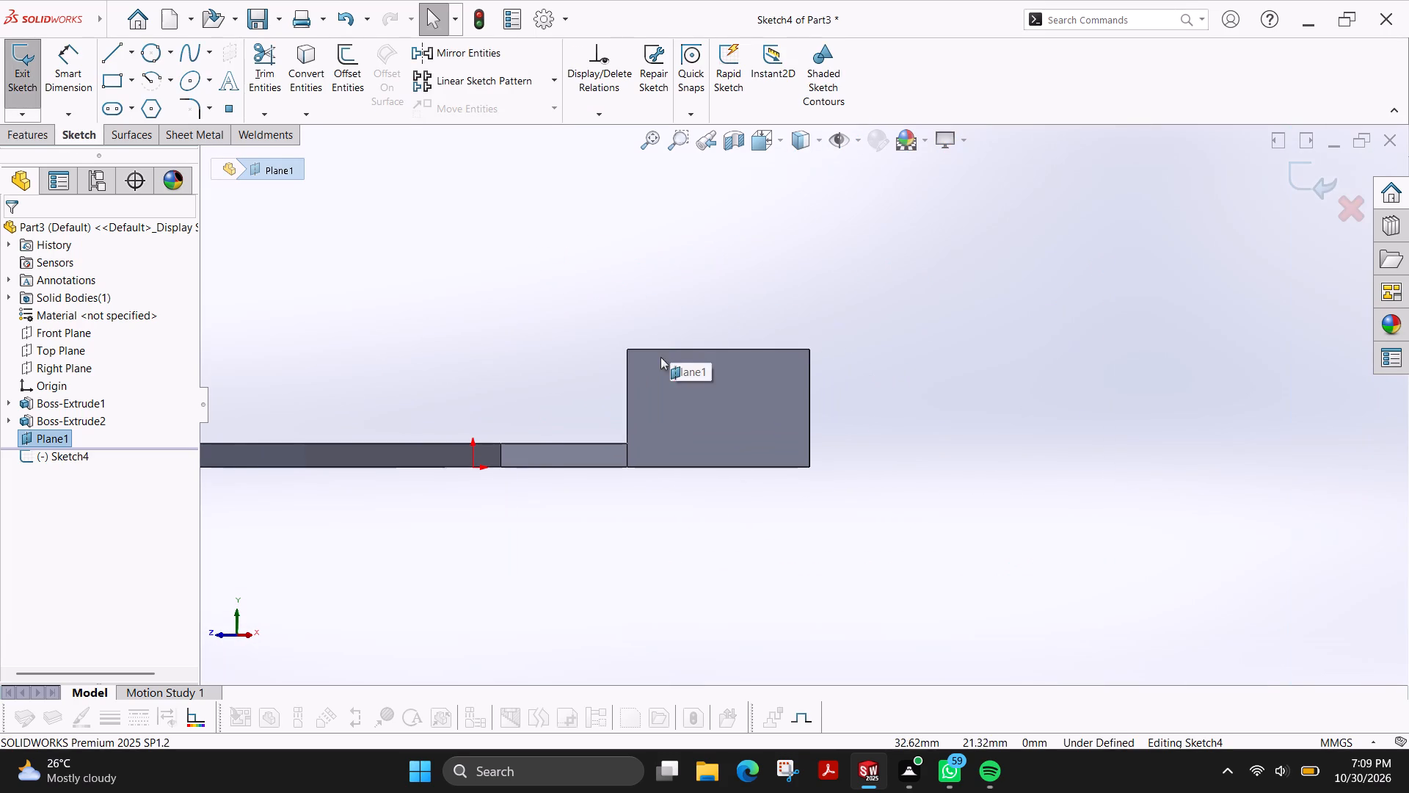
scroll(636, 394, up, 2)
scroll(716, 280, down, 1)
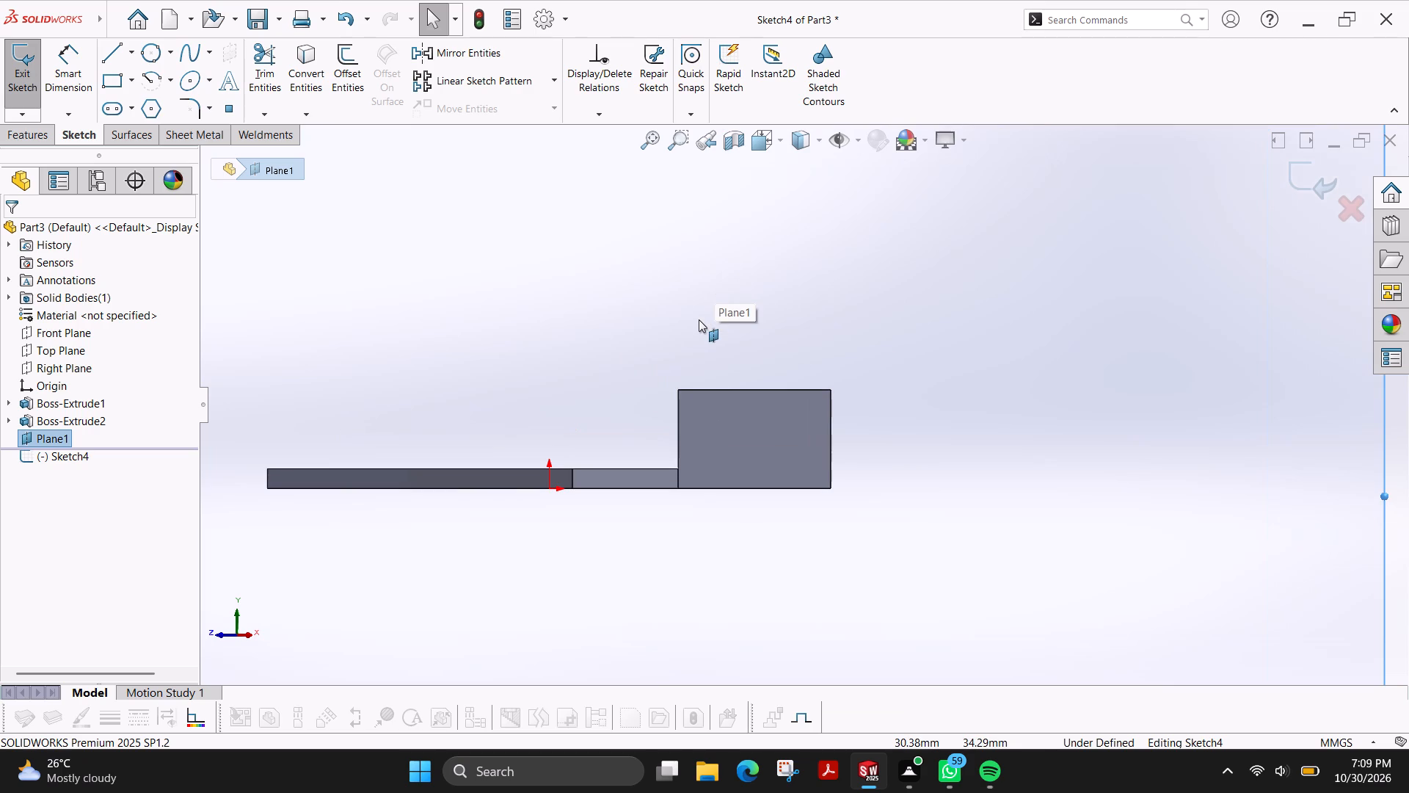
scroll(701, 425, down, 2)
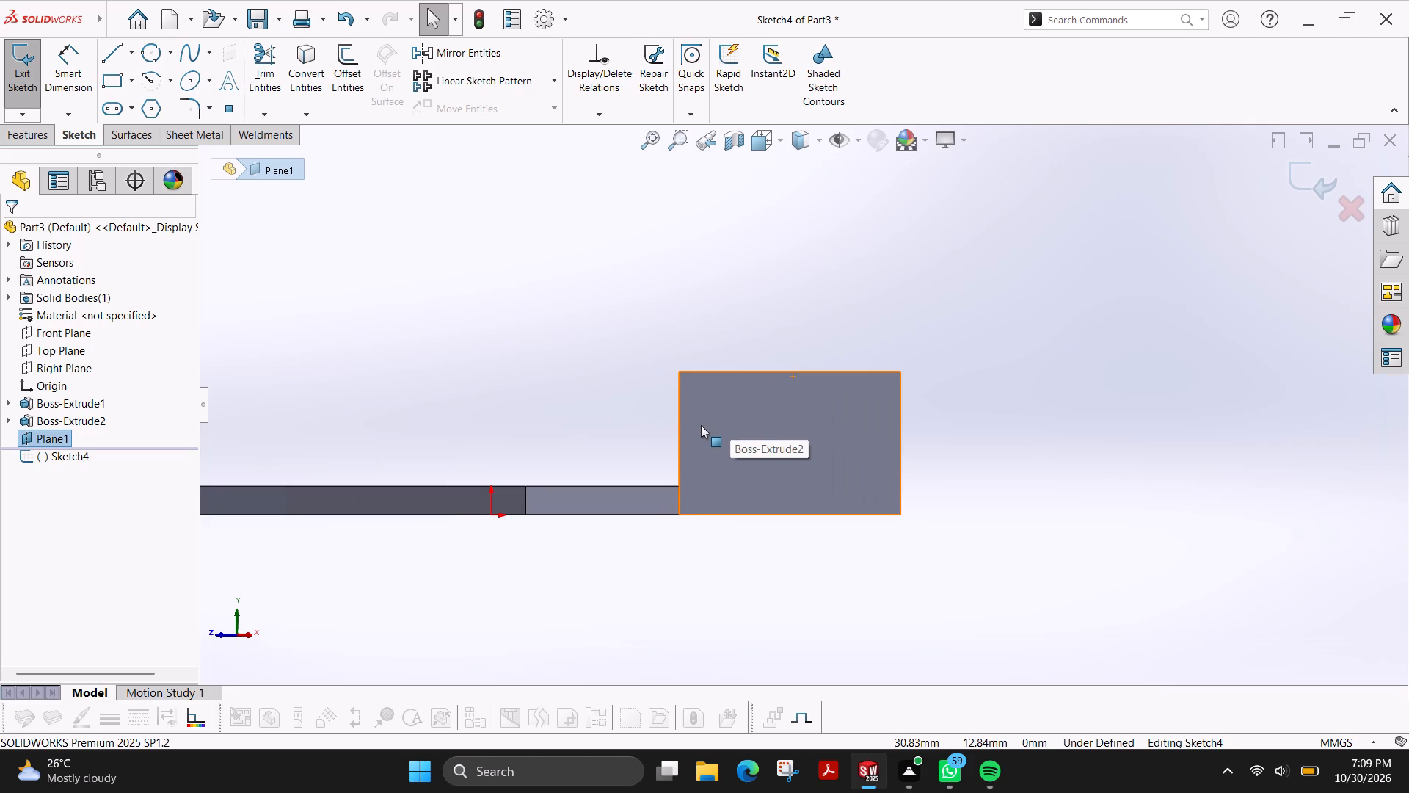
scroll(701, 425, up, 2)
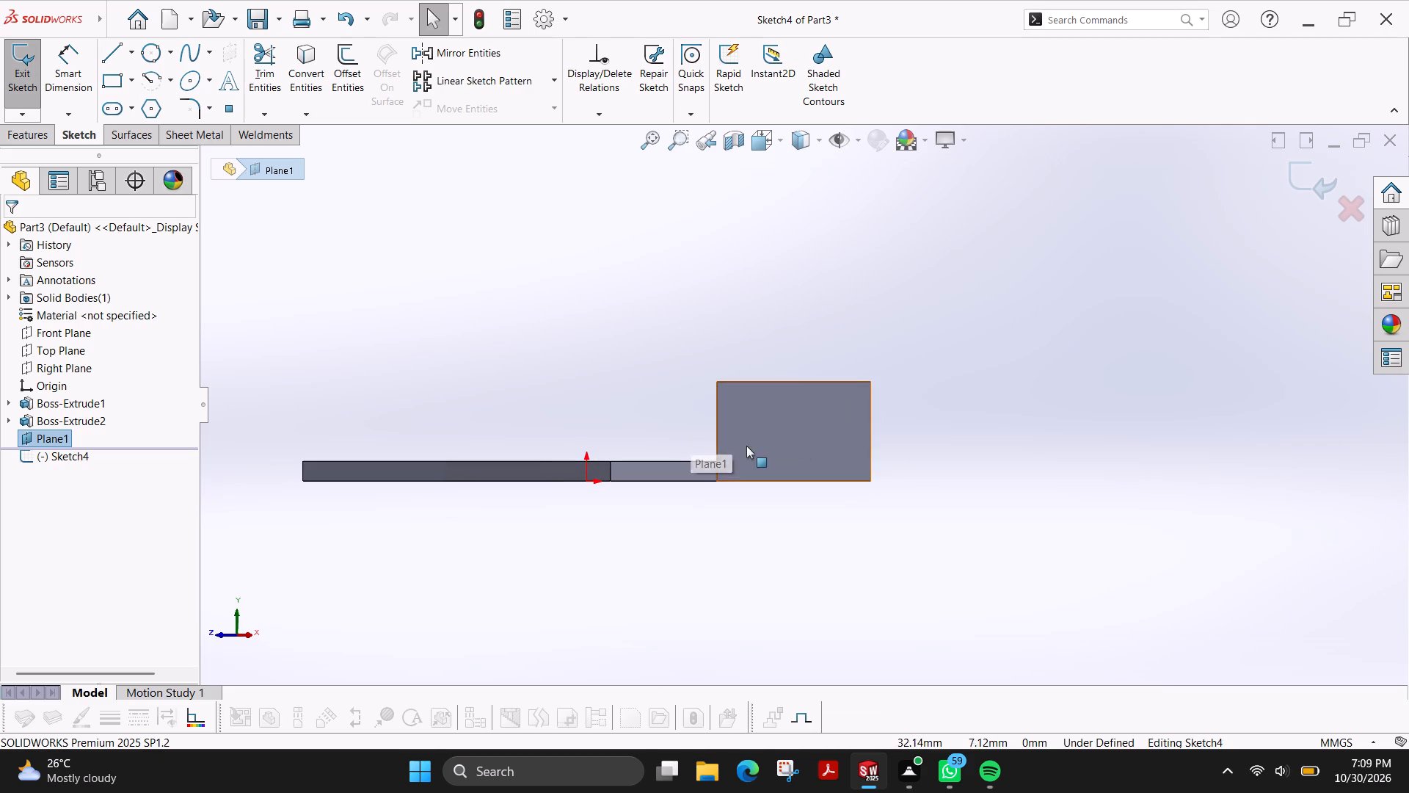
click(114, 60)
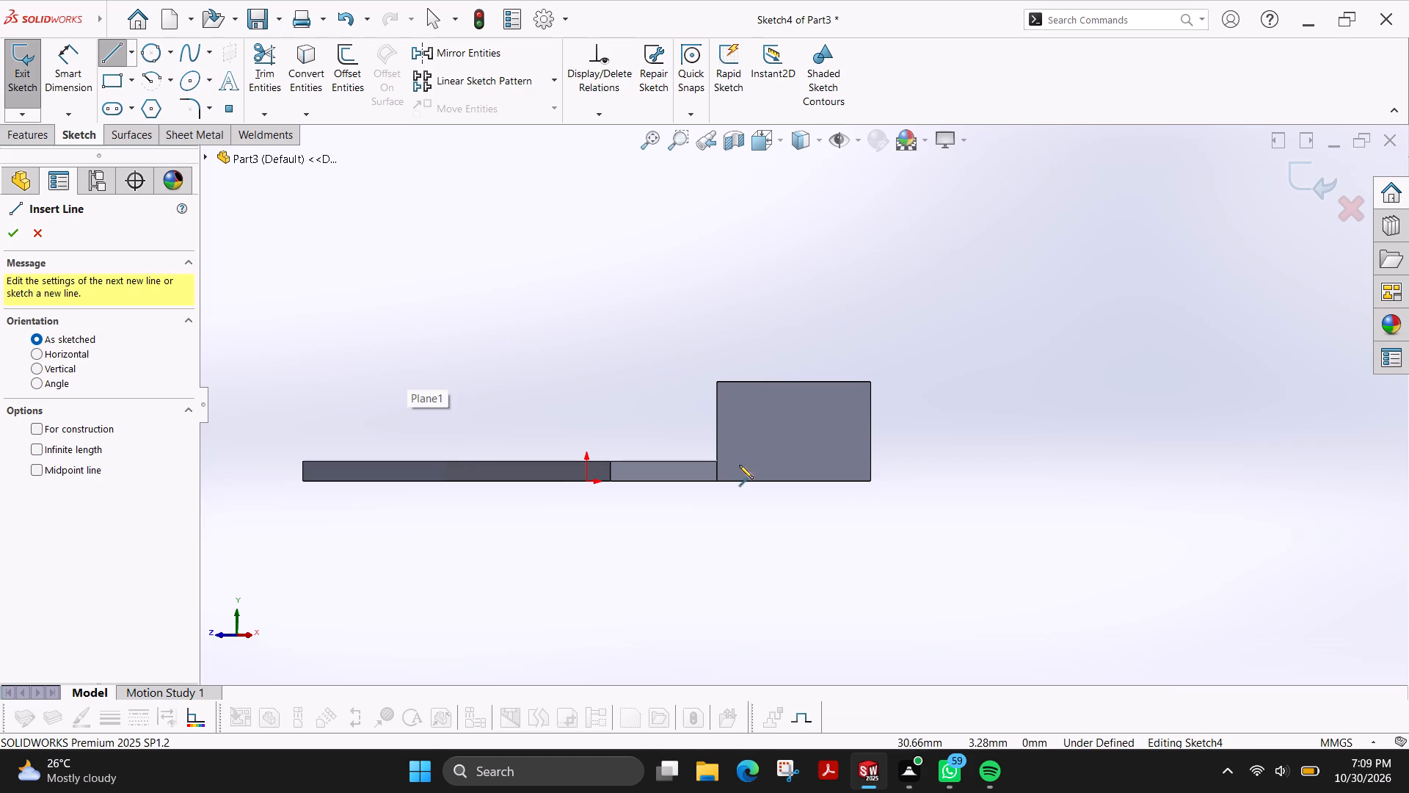
scroll(736, 465, down, 1)
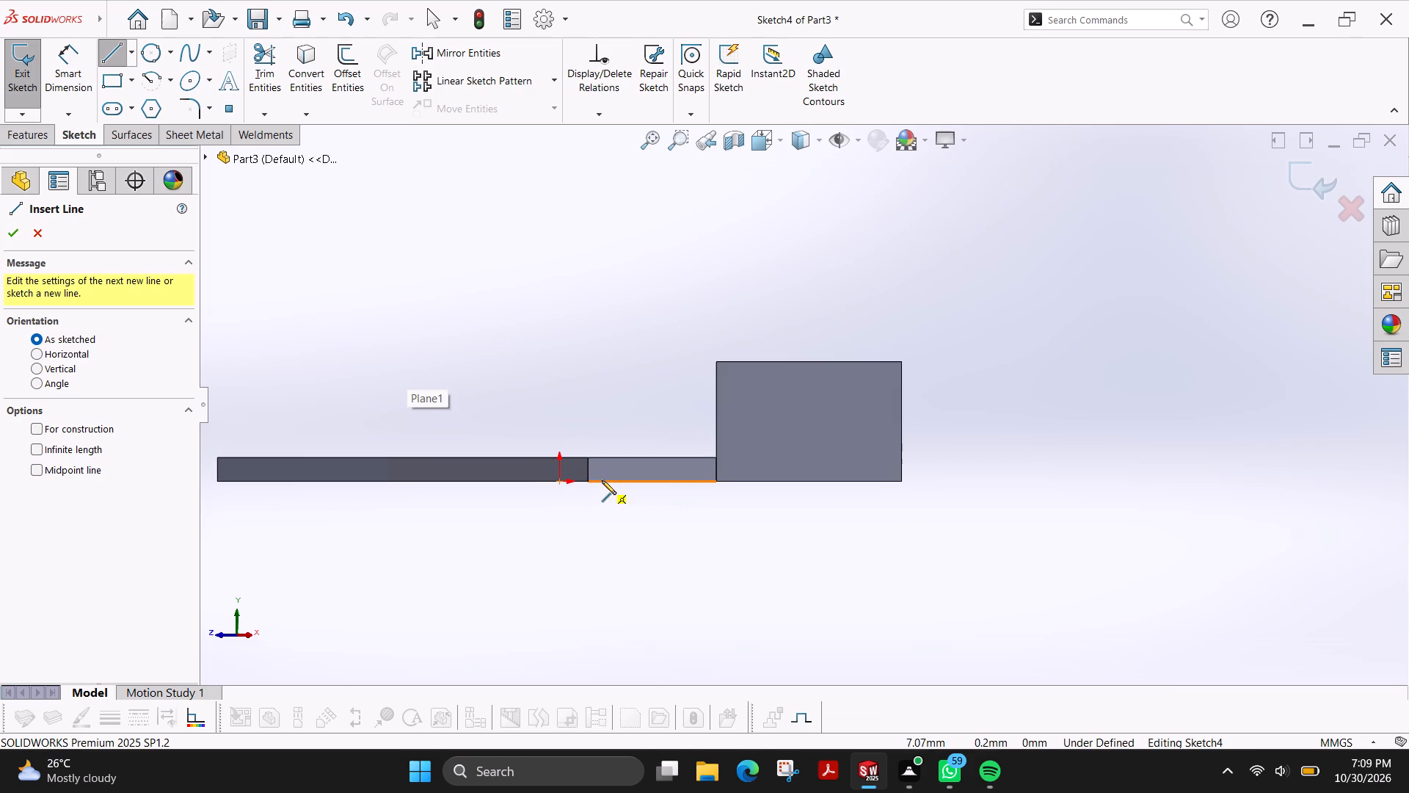
click(588, 481)
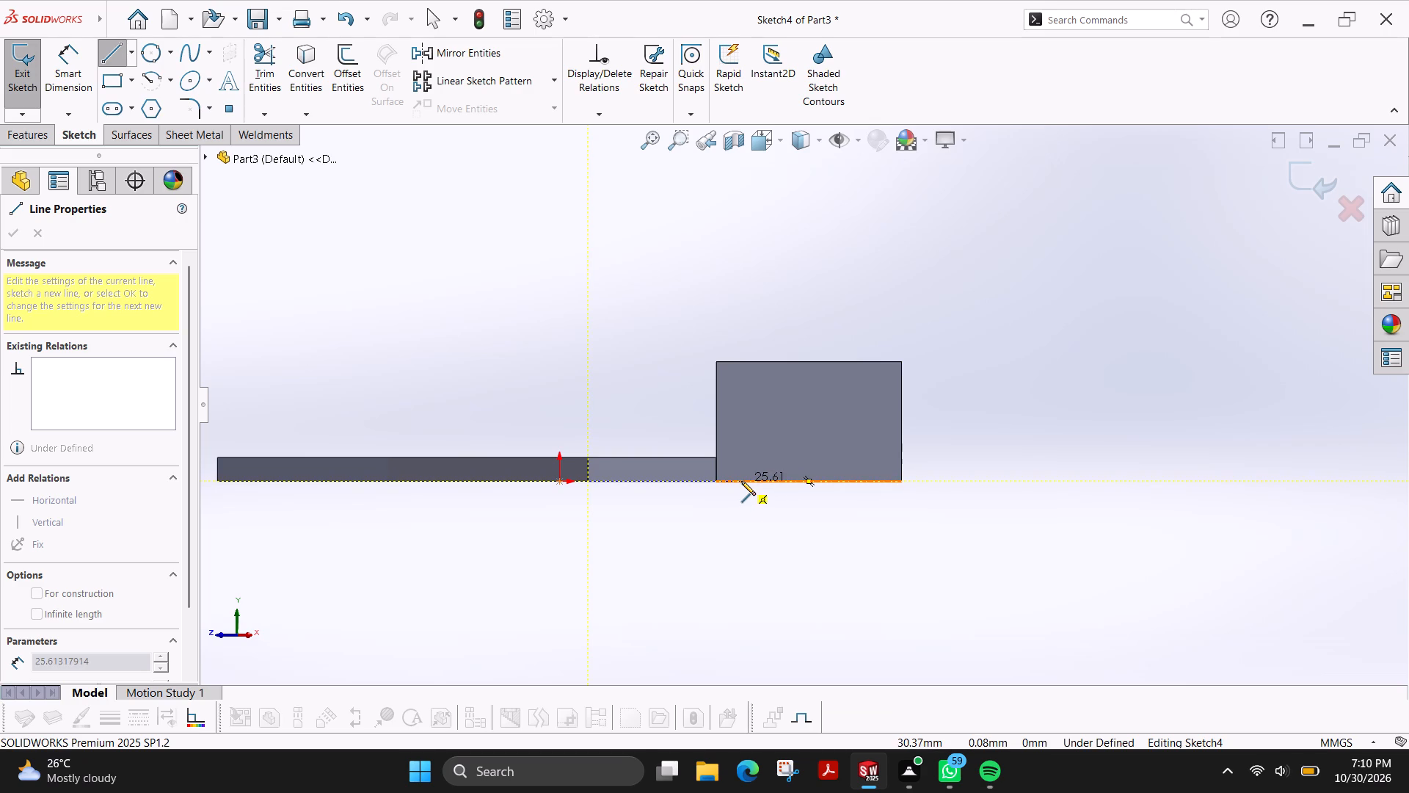
click(741, 481)
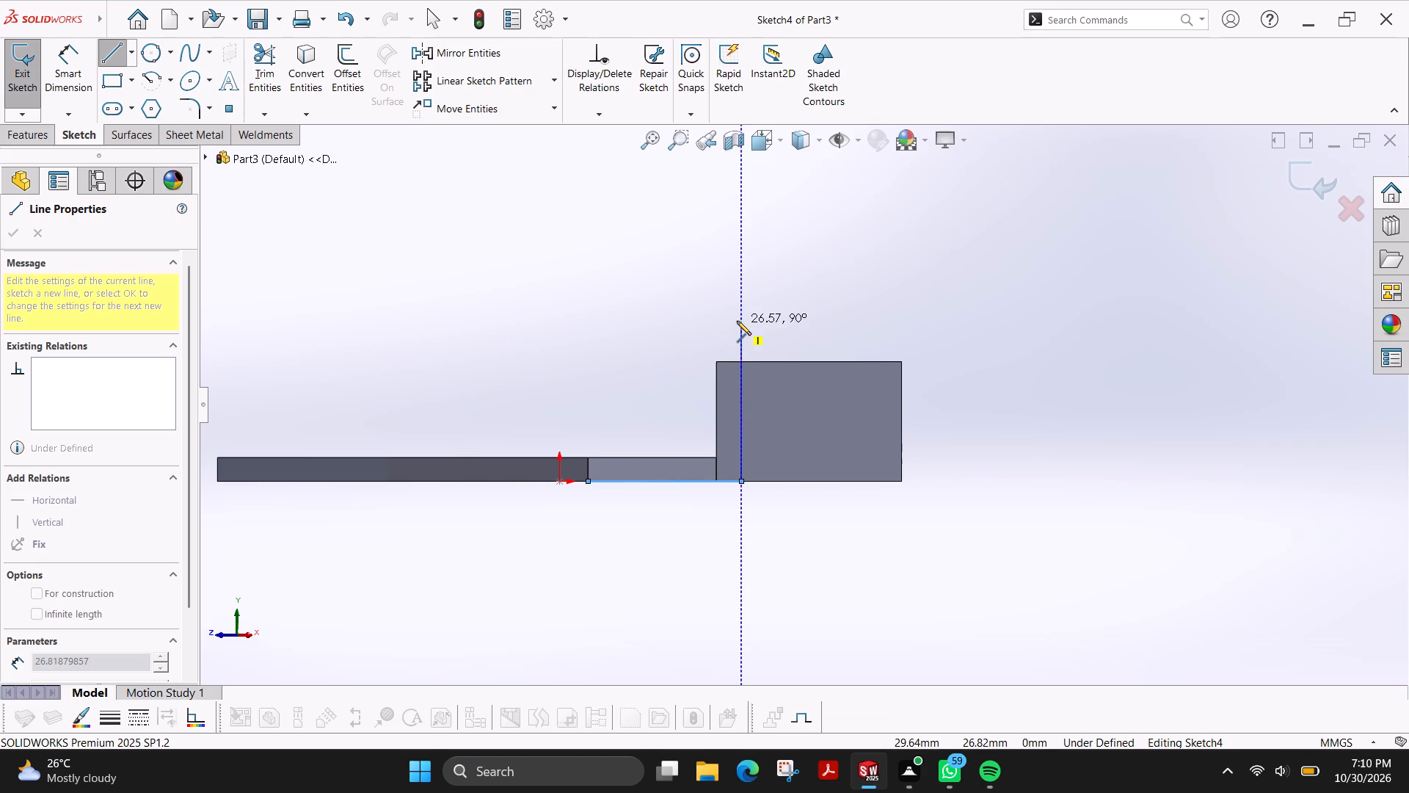
click(738, 305)
key(Escape)
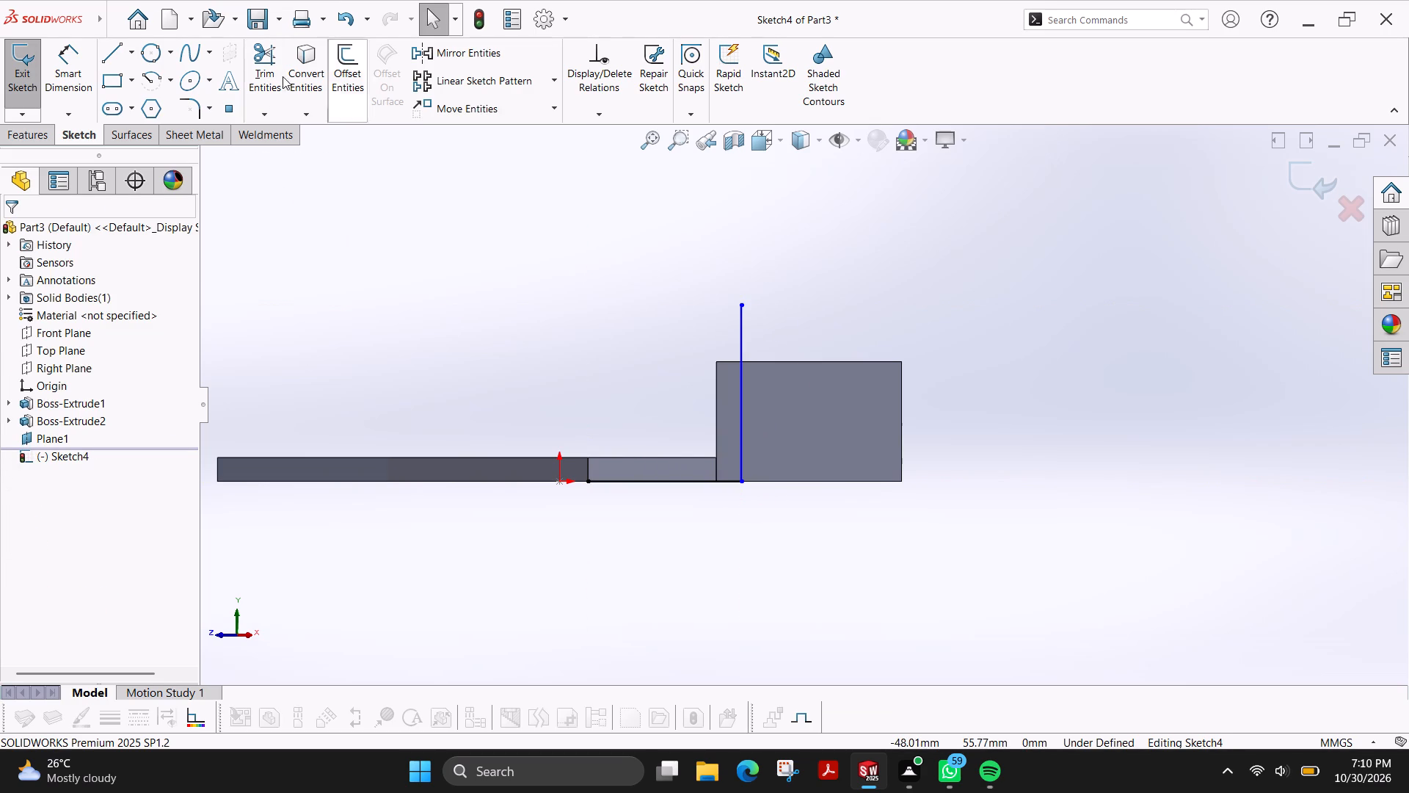
Draw a horizontal line about 33 mm long on the base's top edge to the block, continuing vertically about 25 mm along the block's face.
click(118, 54)
click(520, 458)
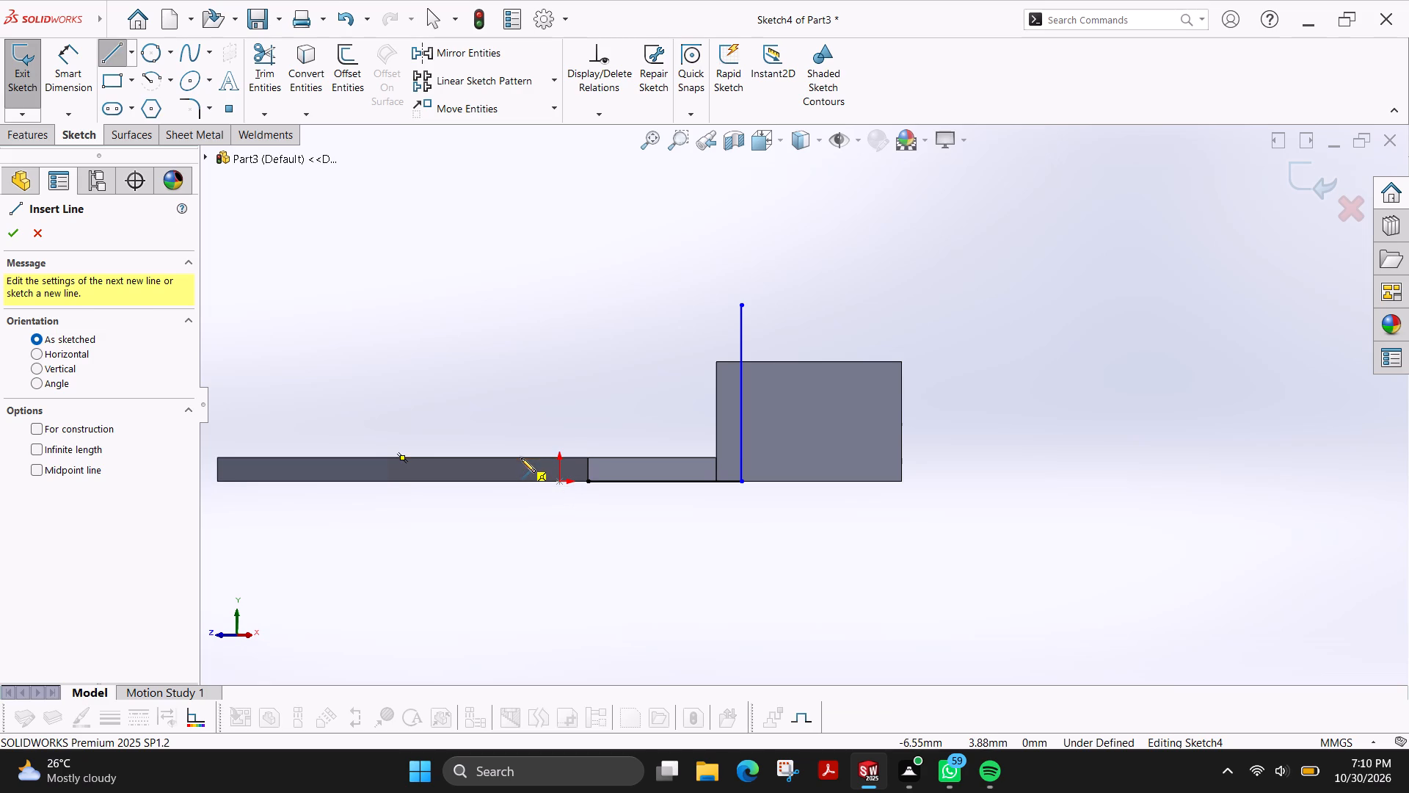
click(717, 458)
click(716, 308)
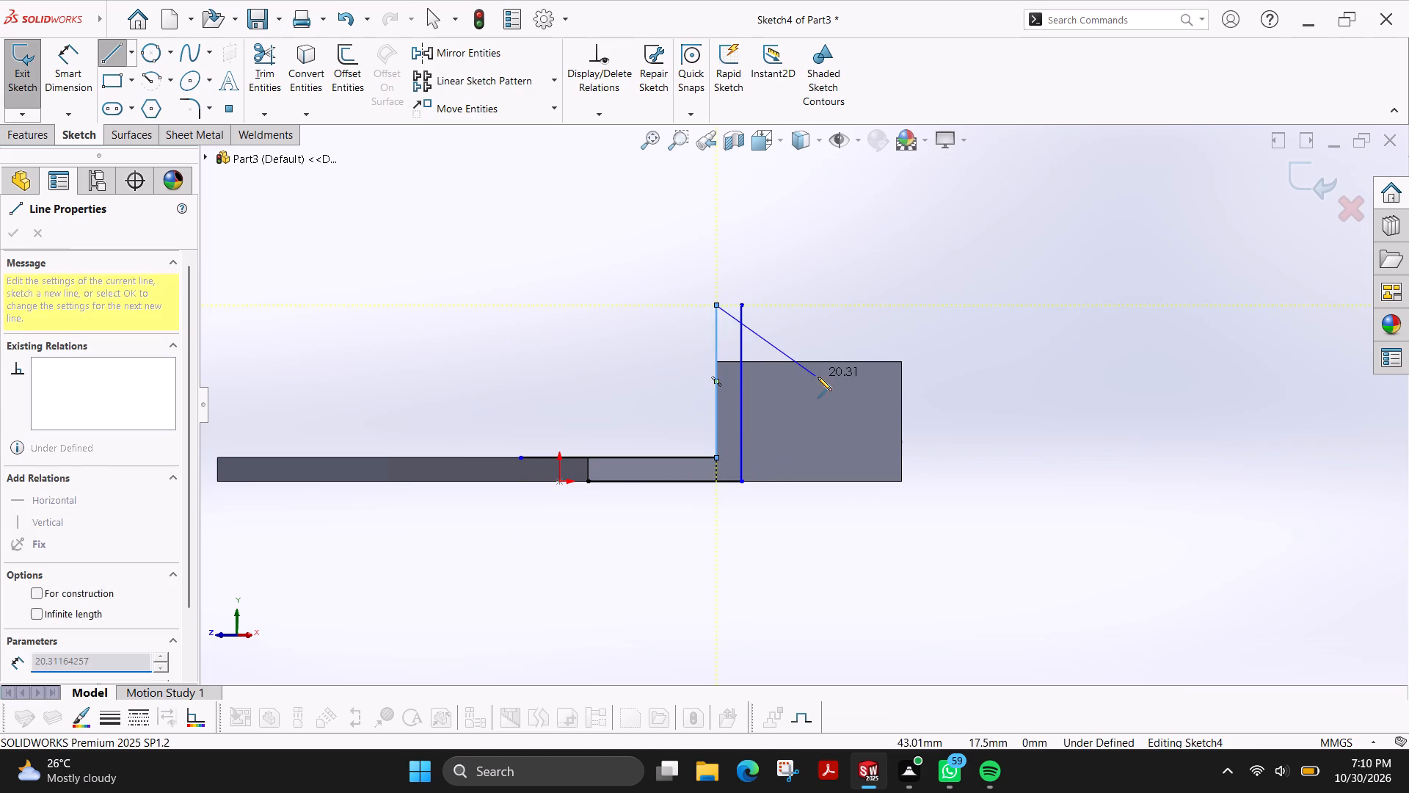
key(Escape)
Dimension the spacing between the two vertical lines as 4 mm.
scroll(807, 373, down, 1)
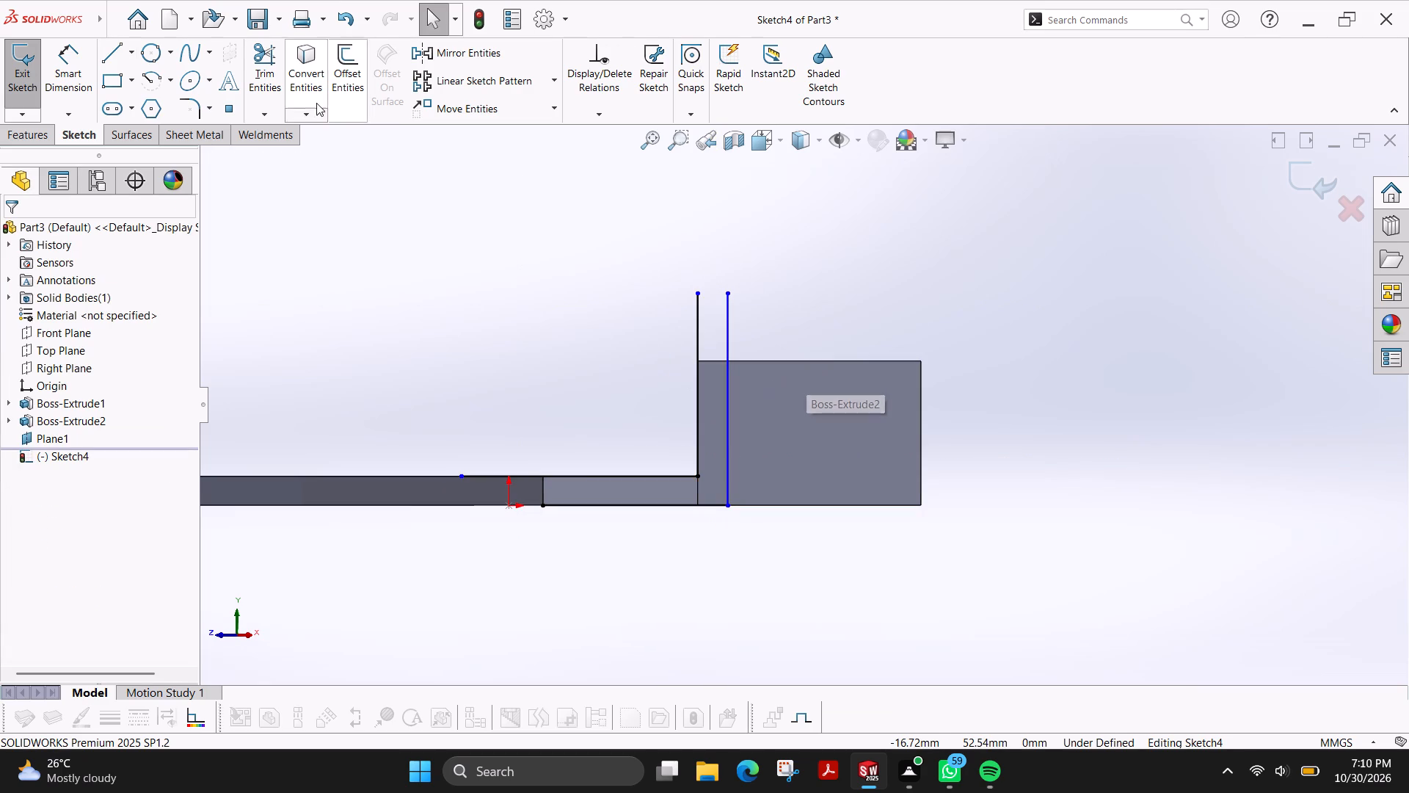
click(89, 72)
click(731, 385)
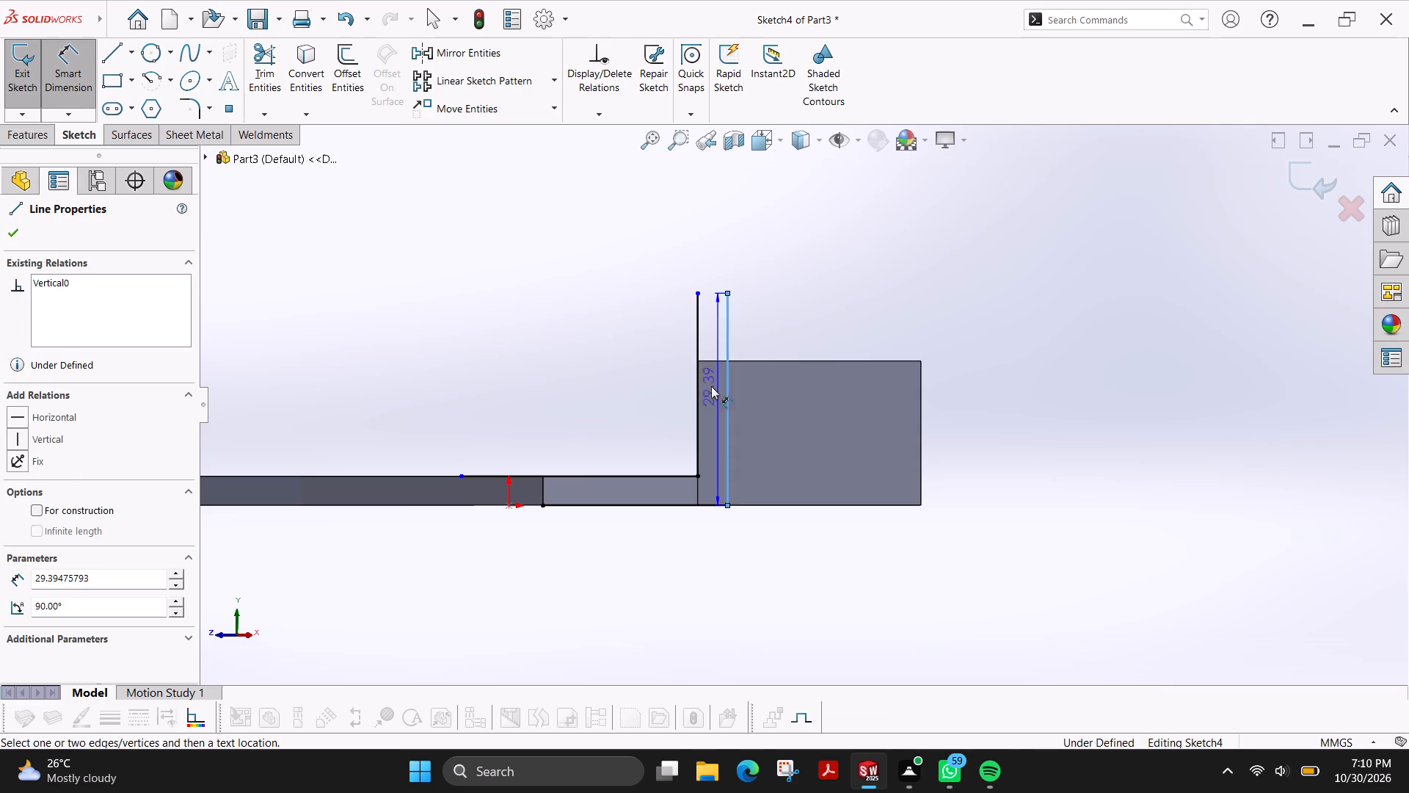
click(696, 395)
click(854, 330)
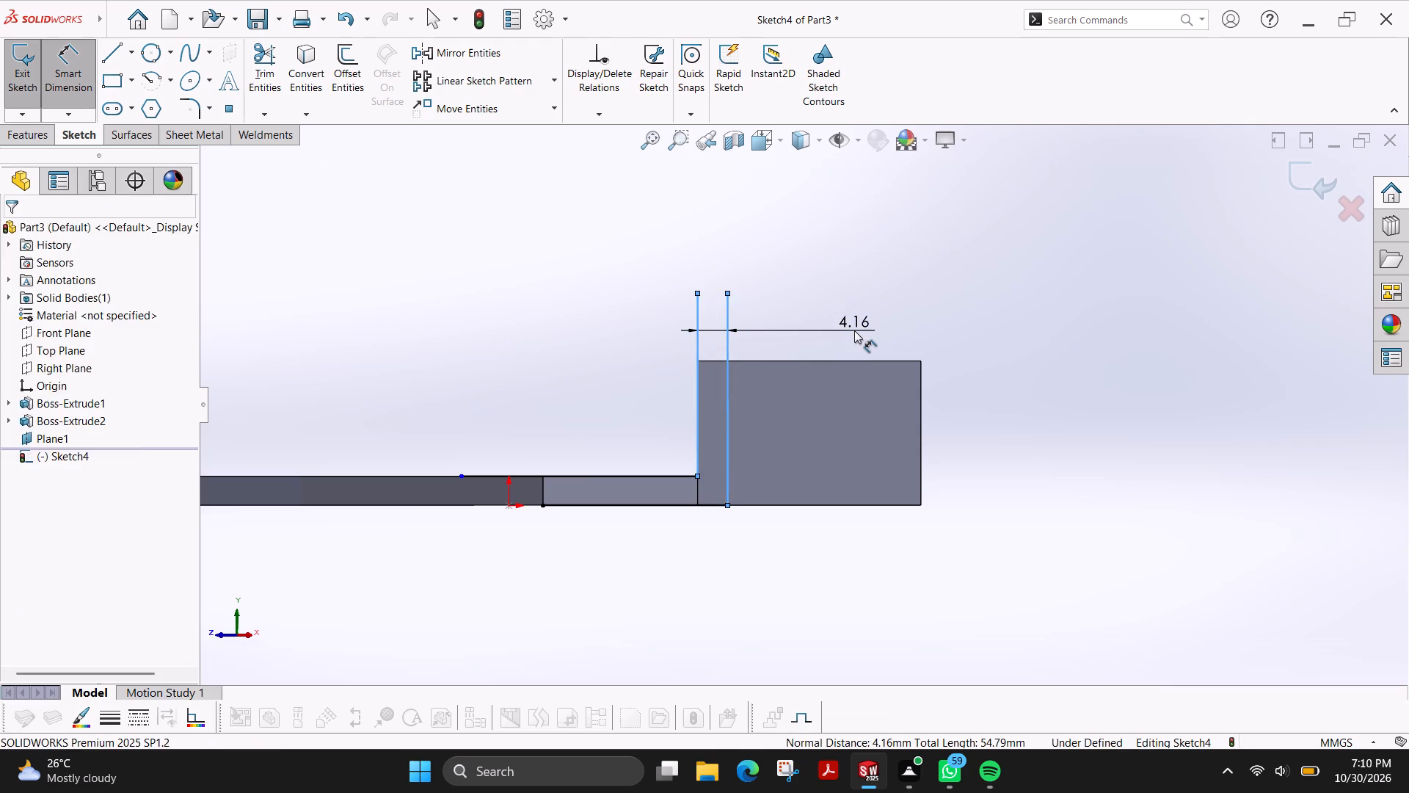
key(4)
key(Return)
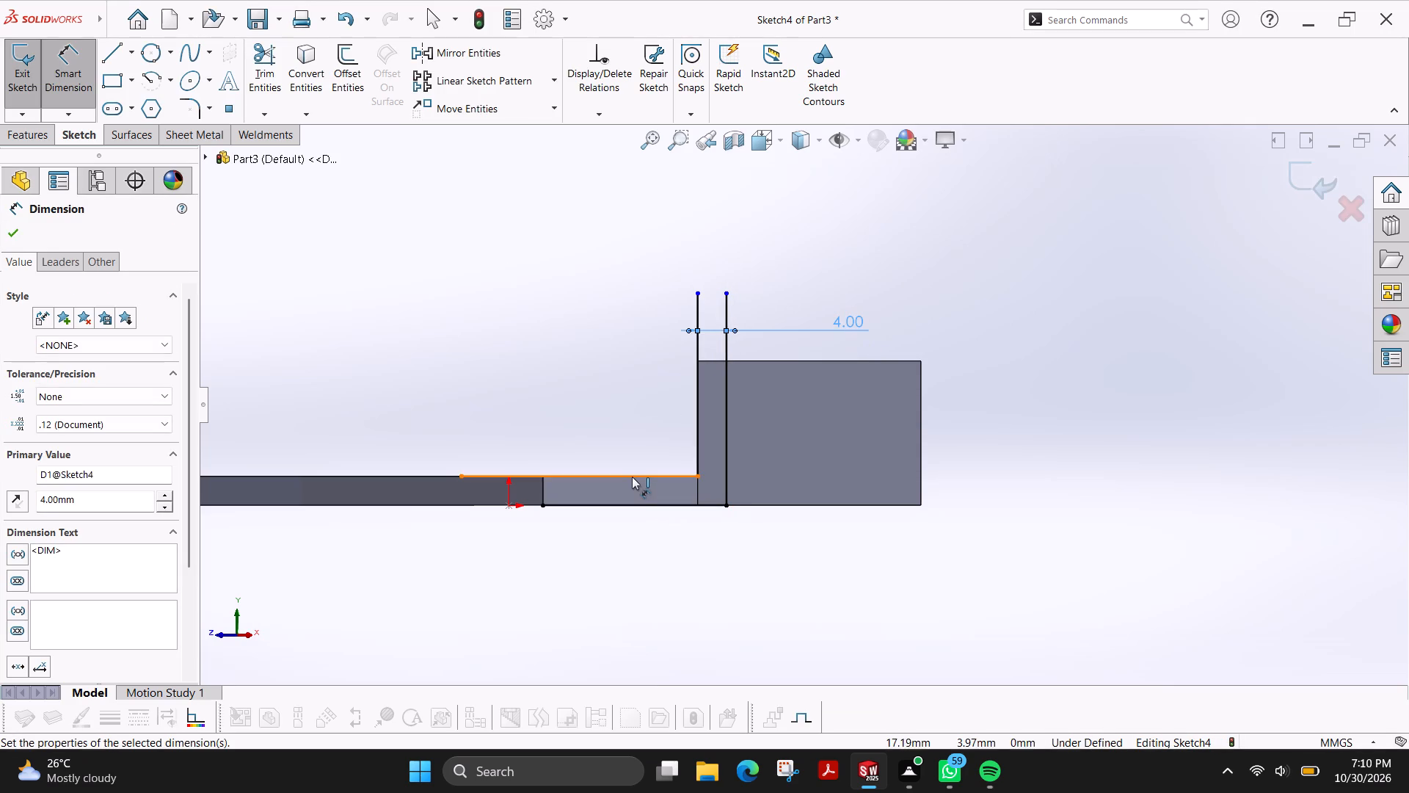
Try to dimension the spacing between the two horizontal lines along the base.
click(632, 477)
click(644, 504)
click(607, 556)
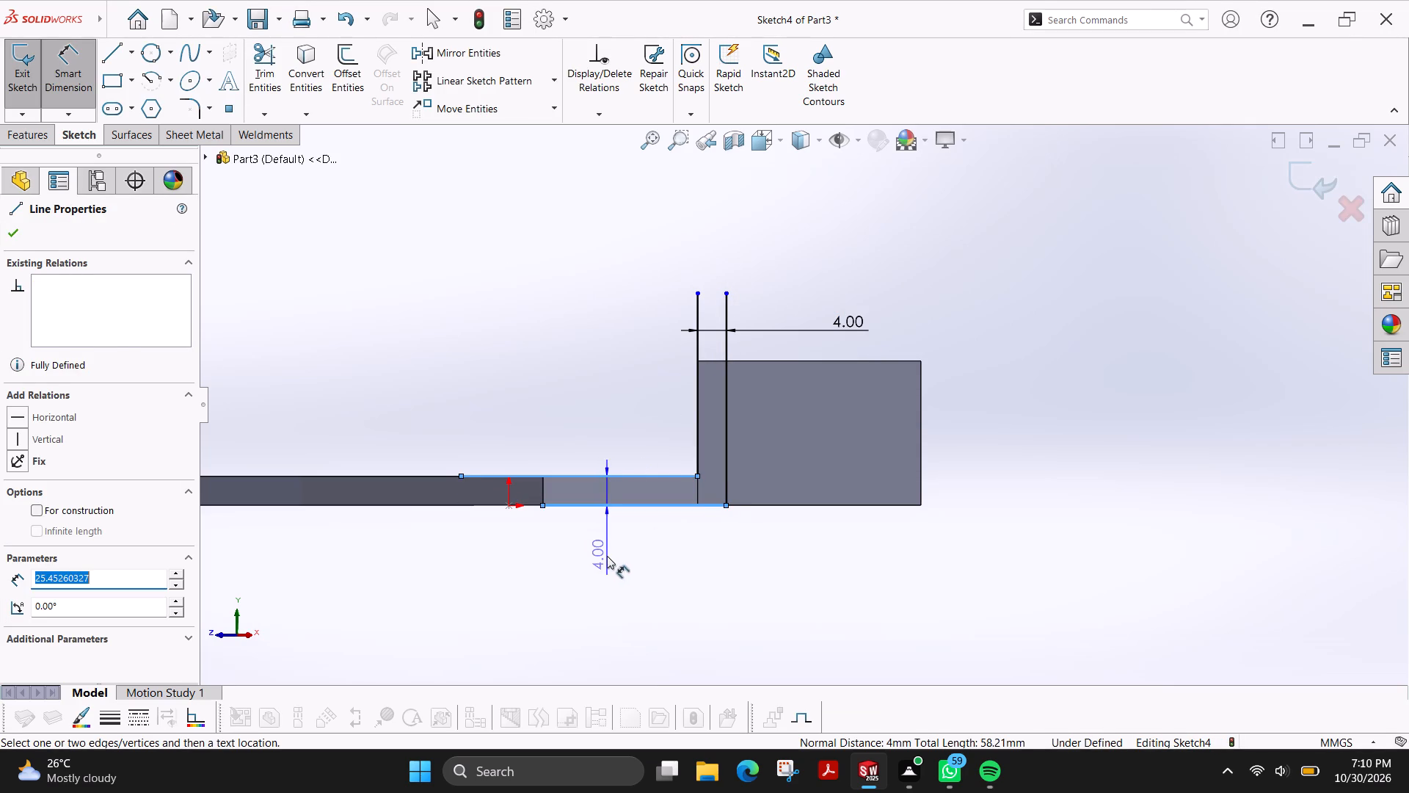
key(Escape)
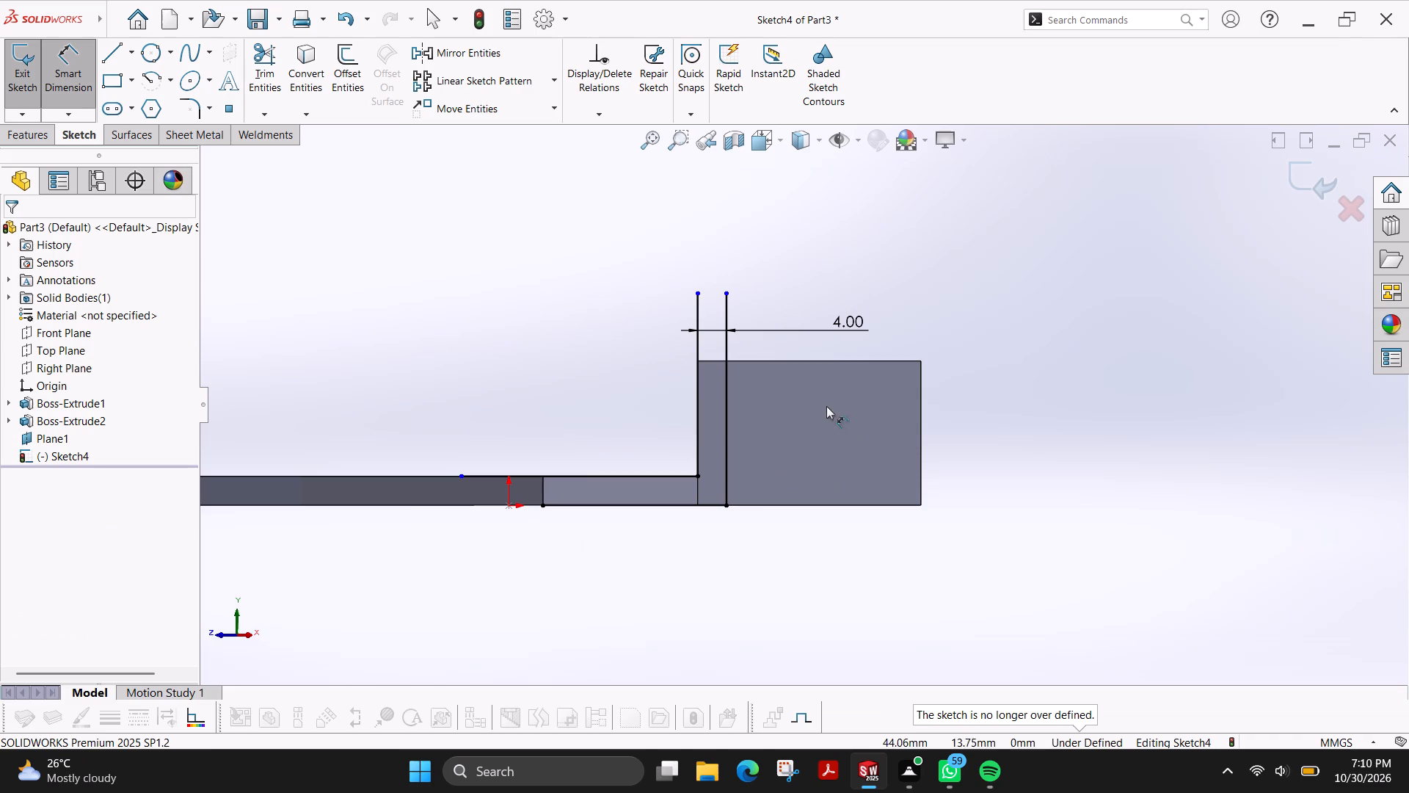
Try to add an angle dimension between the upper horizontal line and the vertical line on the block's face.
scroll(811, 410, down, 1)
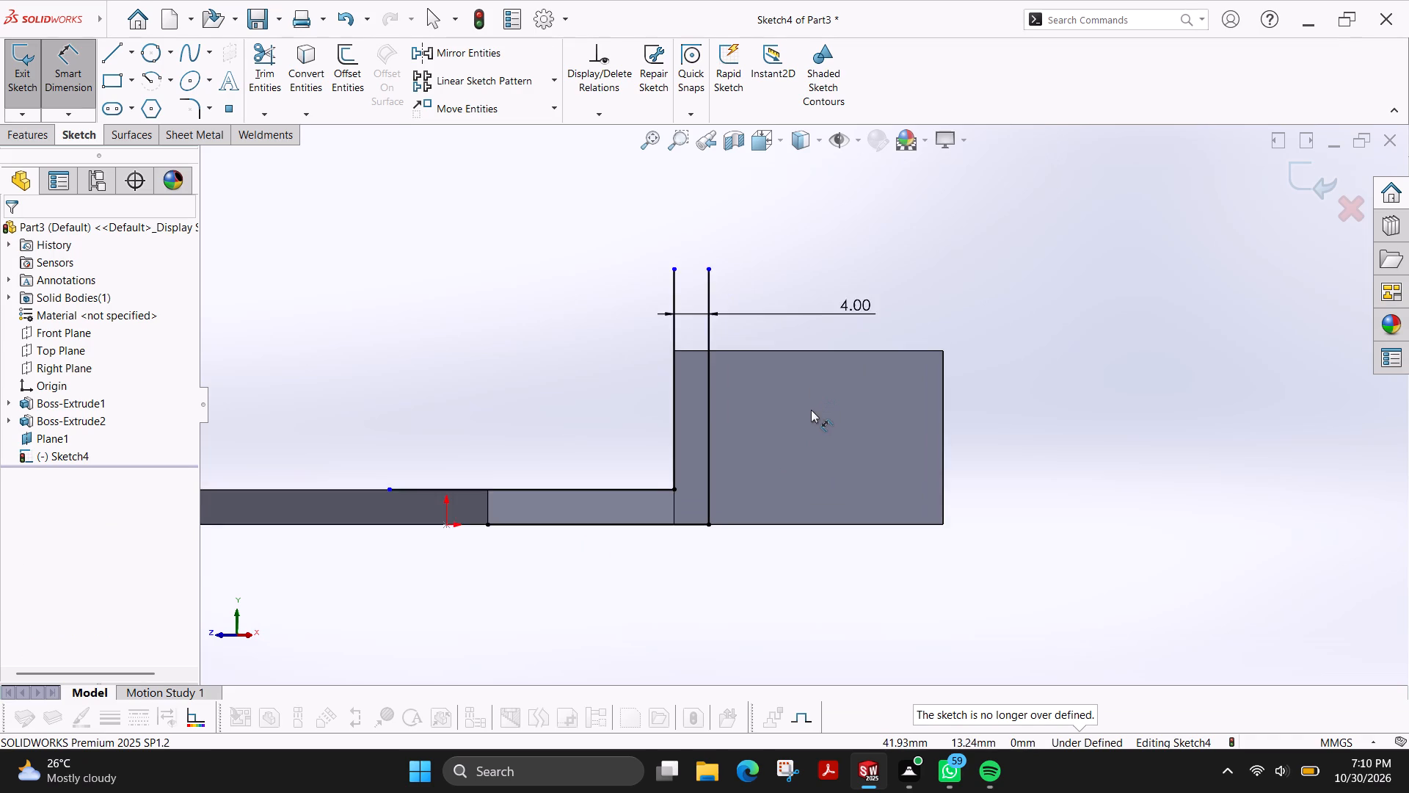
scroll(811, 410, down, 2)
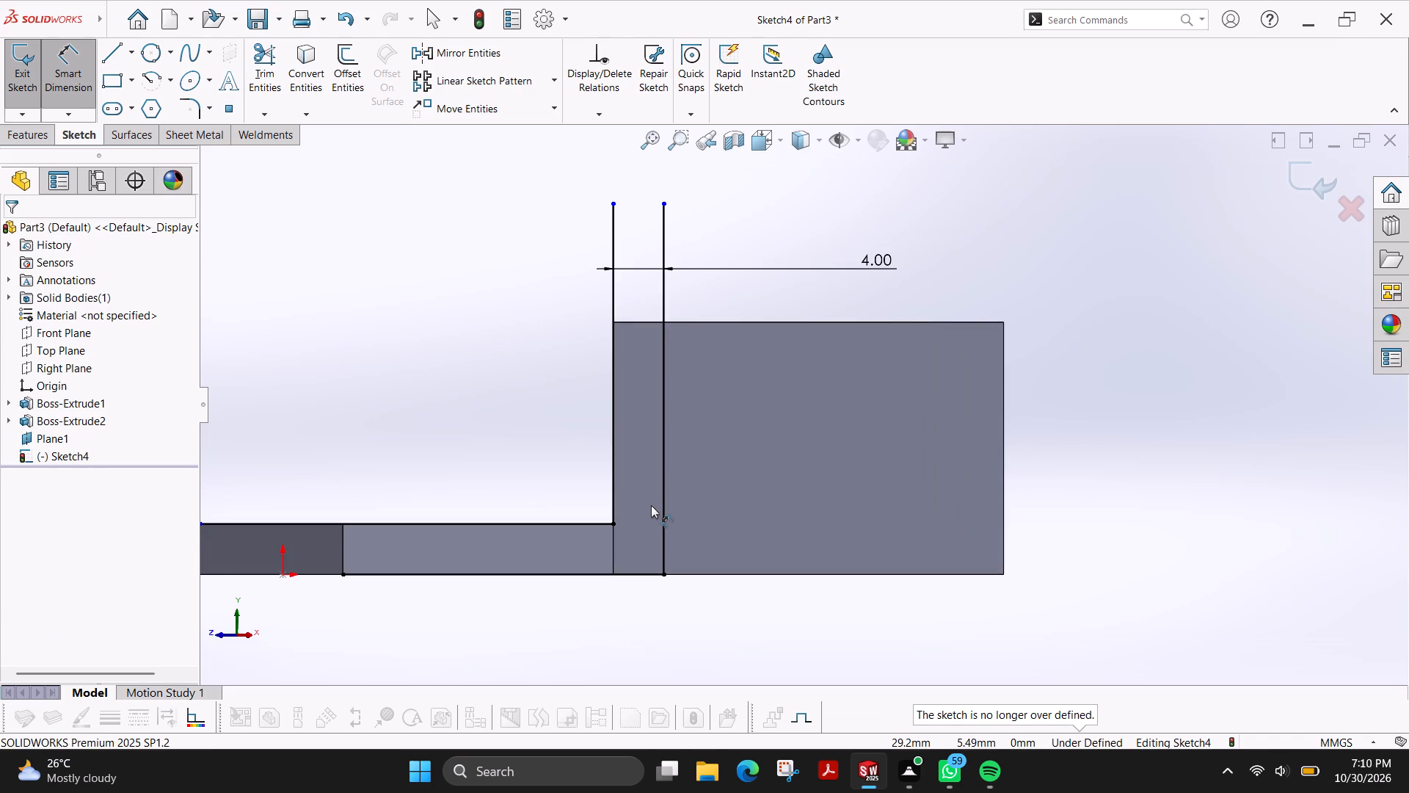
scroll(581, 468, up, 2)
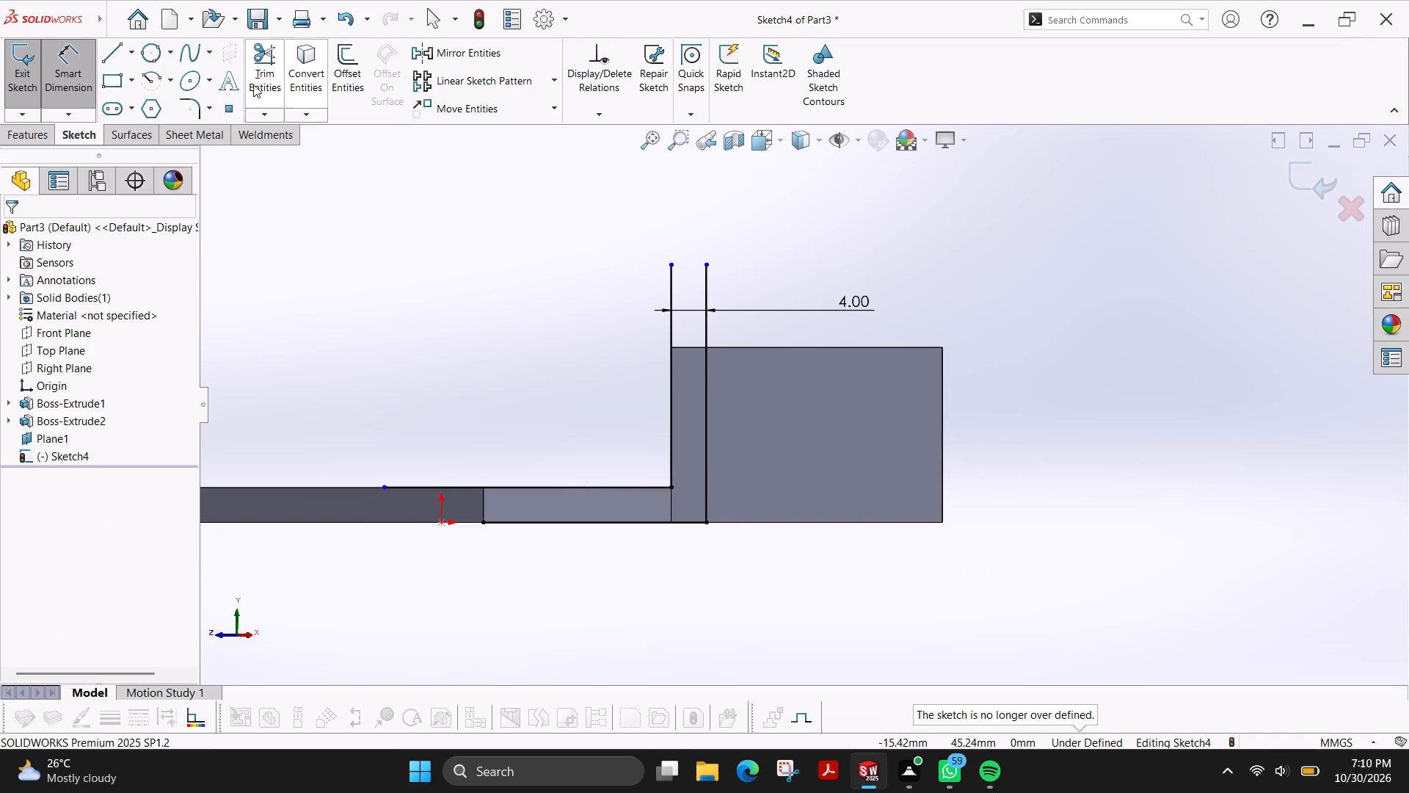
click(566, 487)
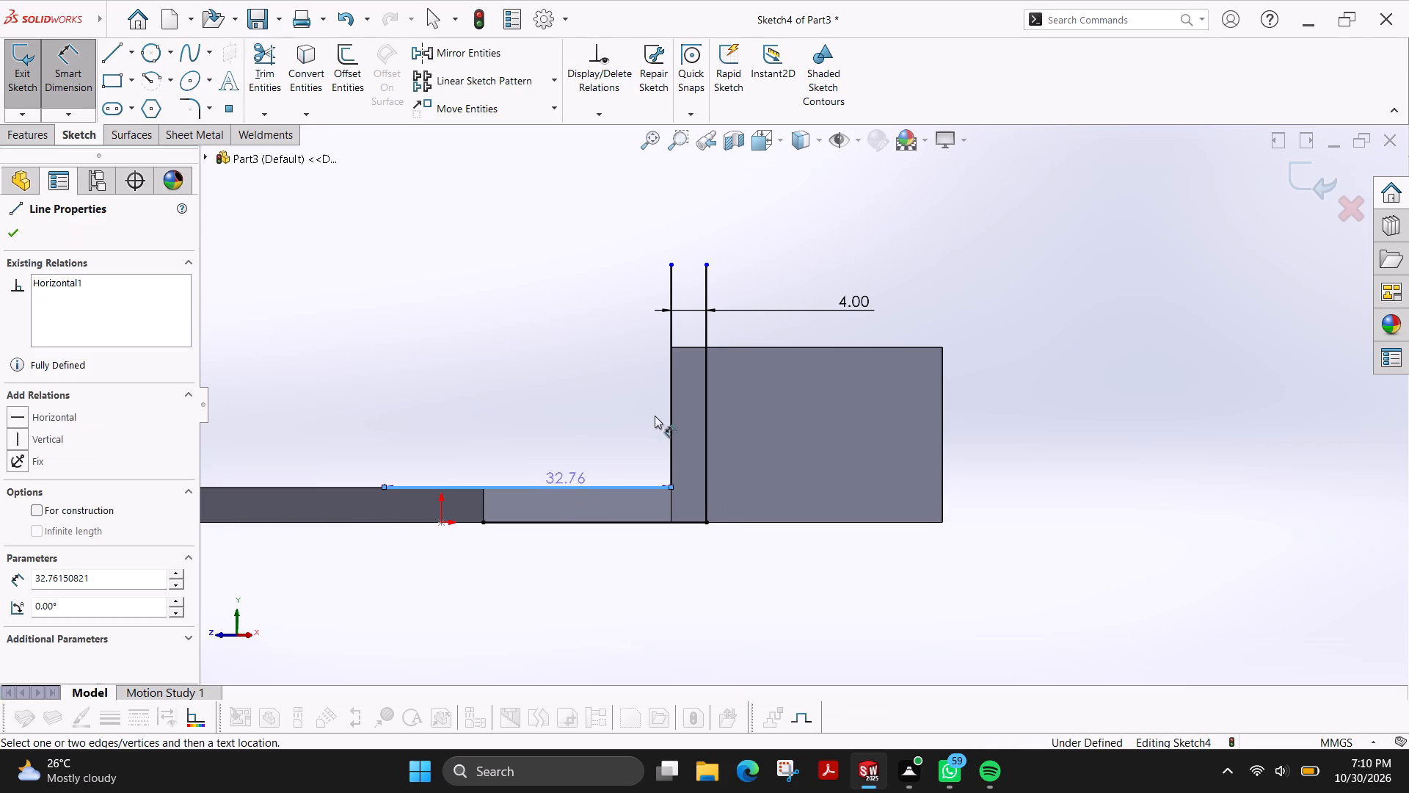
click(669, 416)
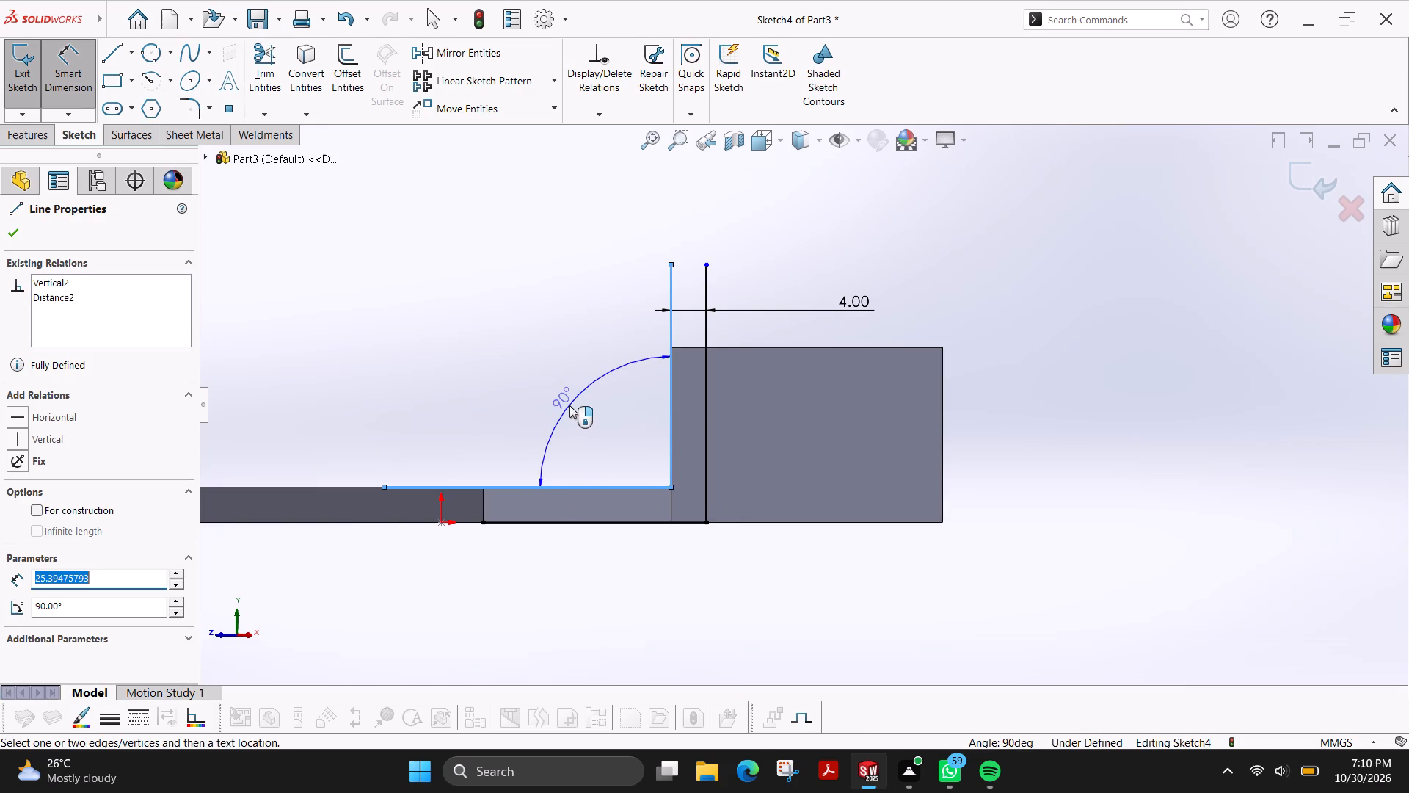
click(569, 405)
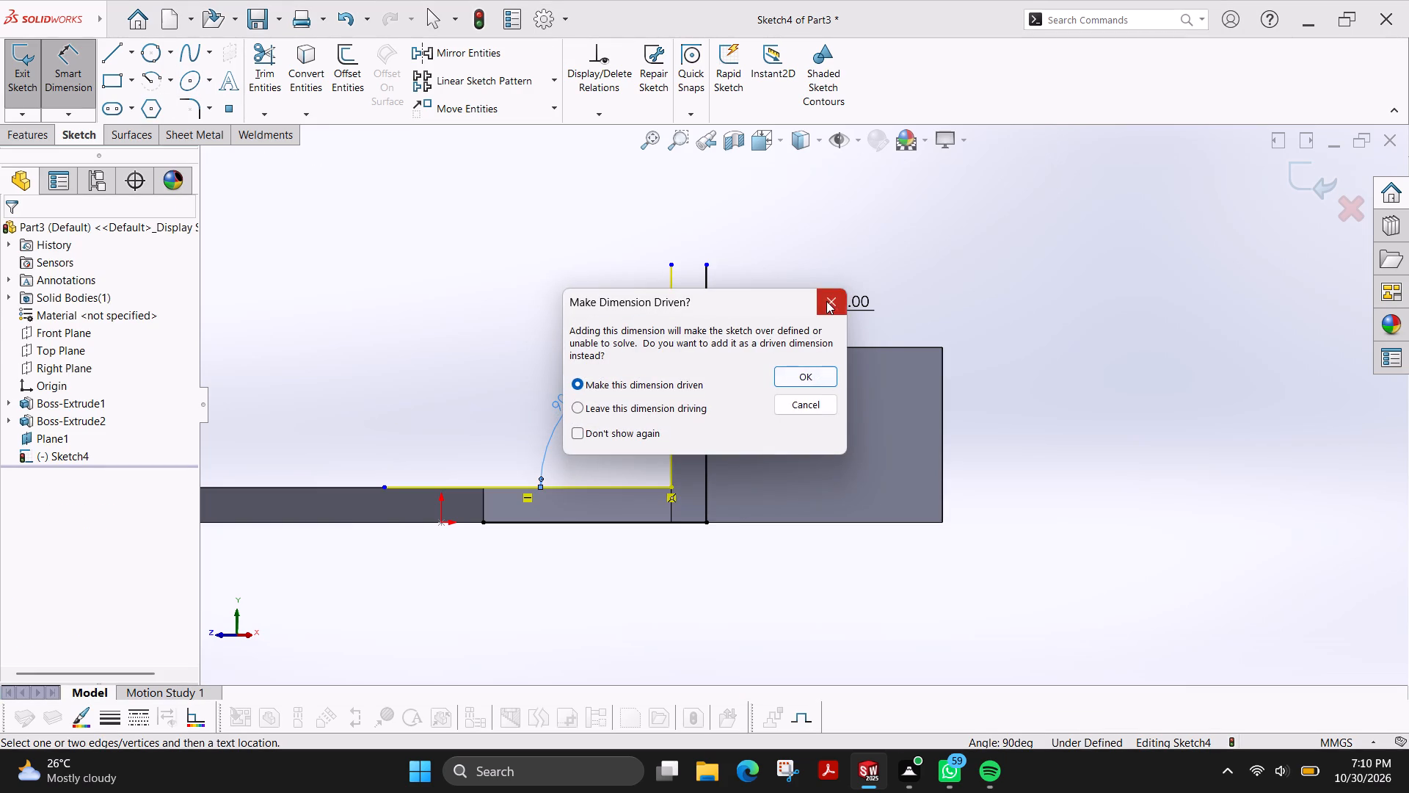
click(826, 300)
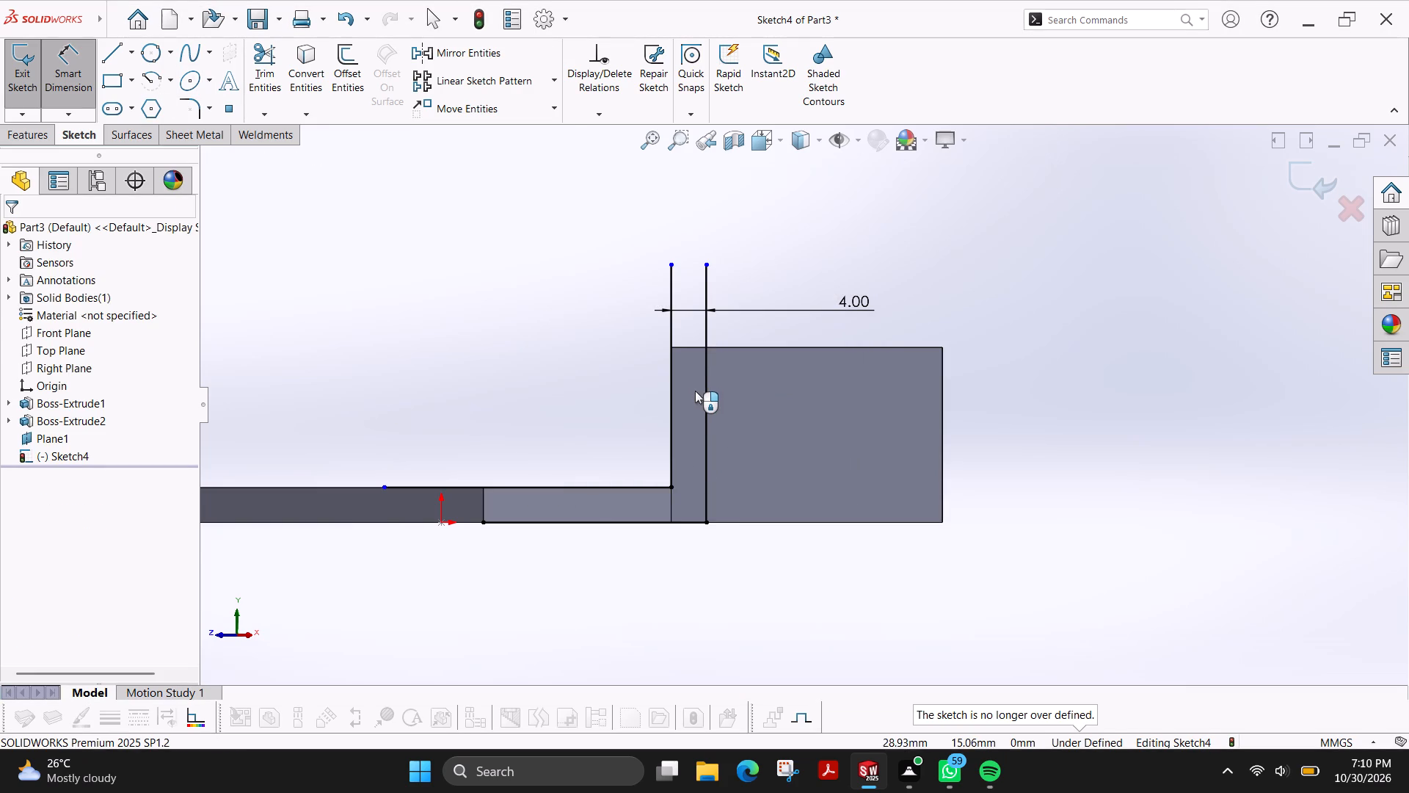
Trim away both vertical lines, leaving the two horizontal lines along the base.
scroll(685, 388, down, 1)
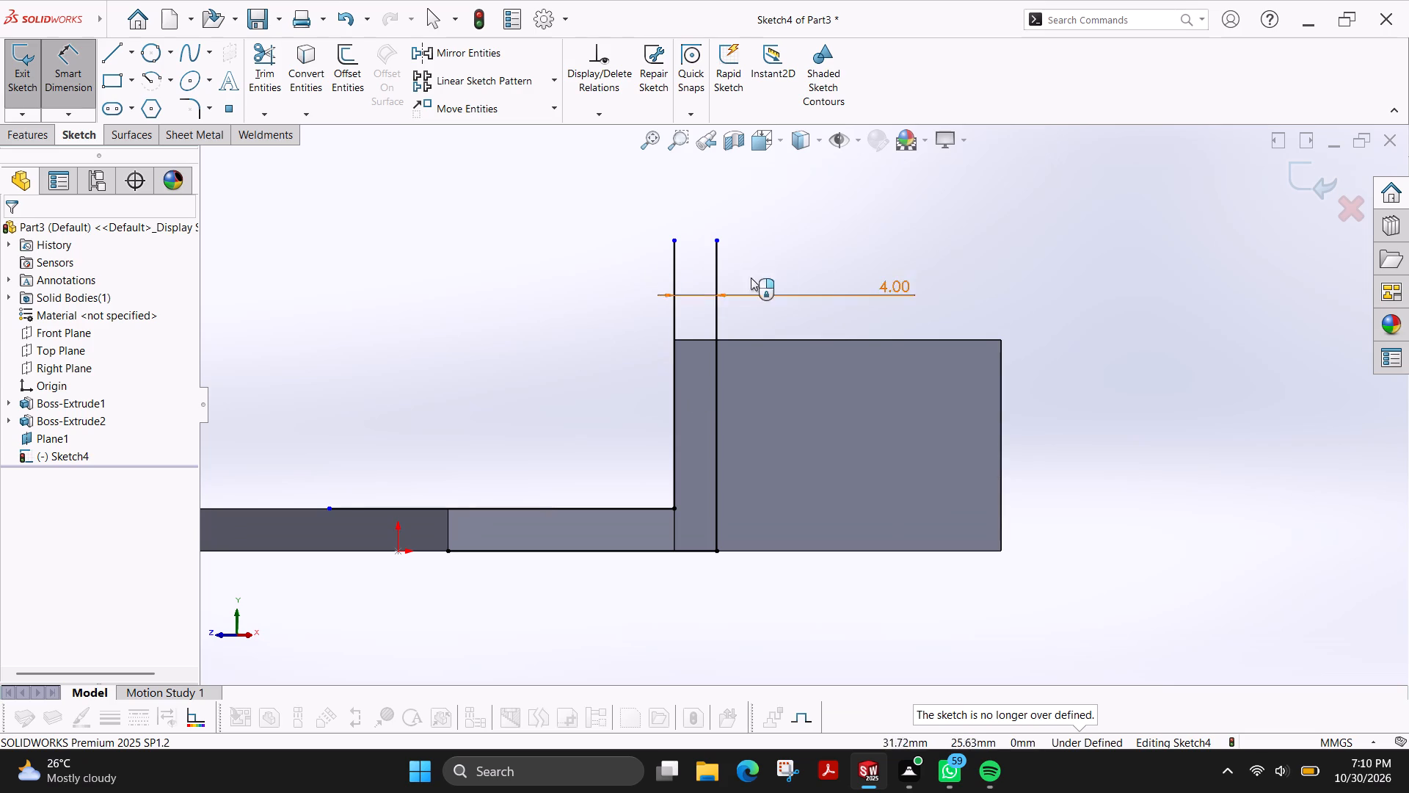
click(262, 68)
drag(845, 477, 655, 441)
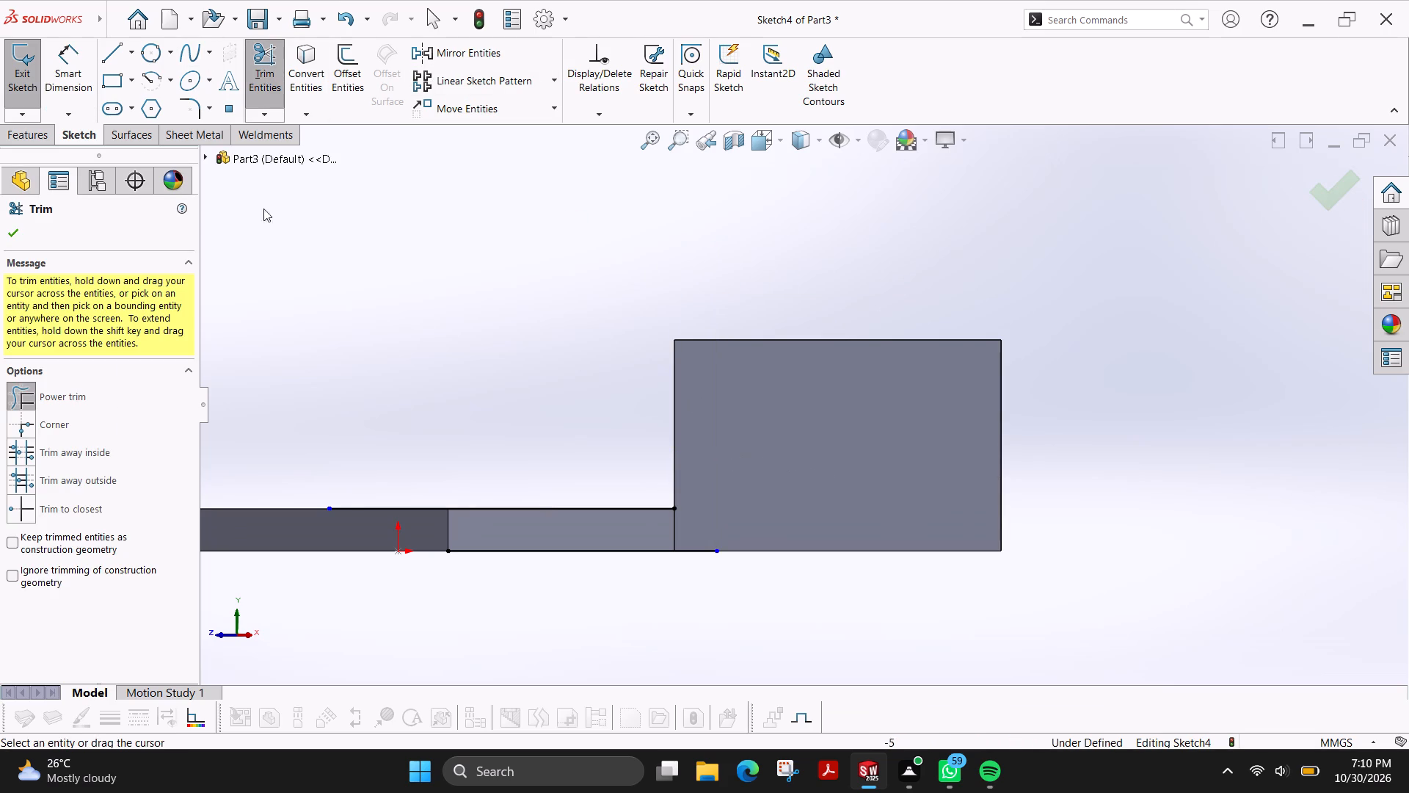
From the upper line's end, draw a slanted line about 30 mm, a perpendicular one about 4 mm, and one about 34 mm to the lower line's end.
click(114, 59)
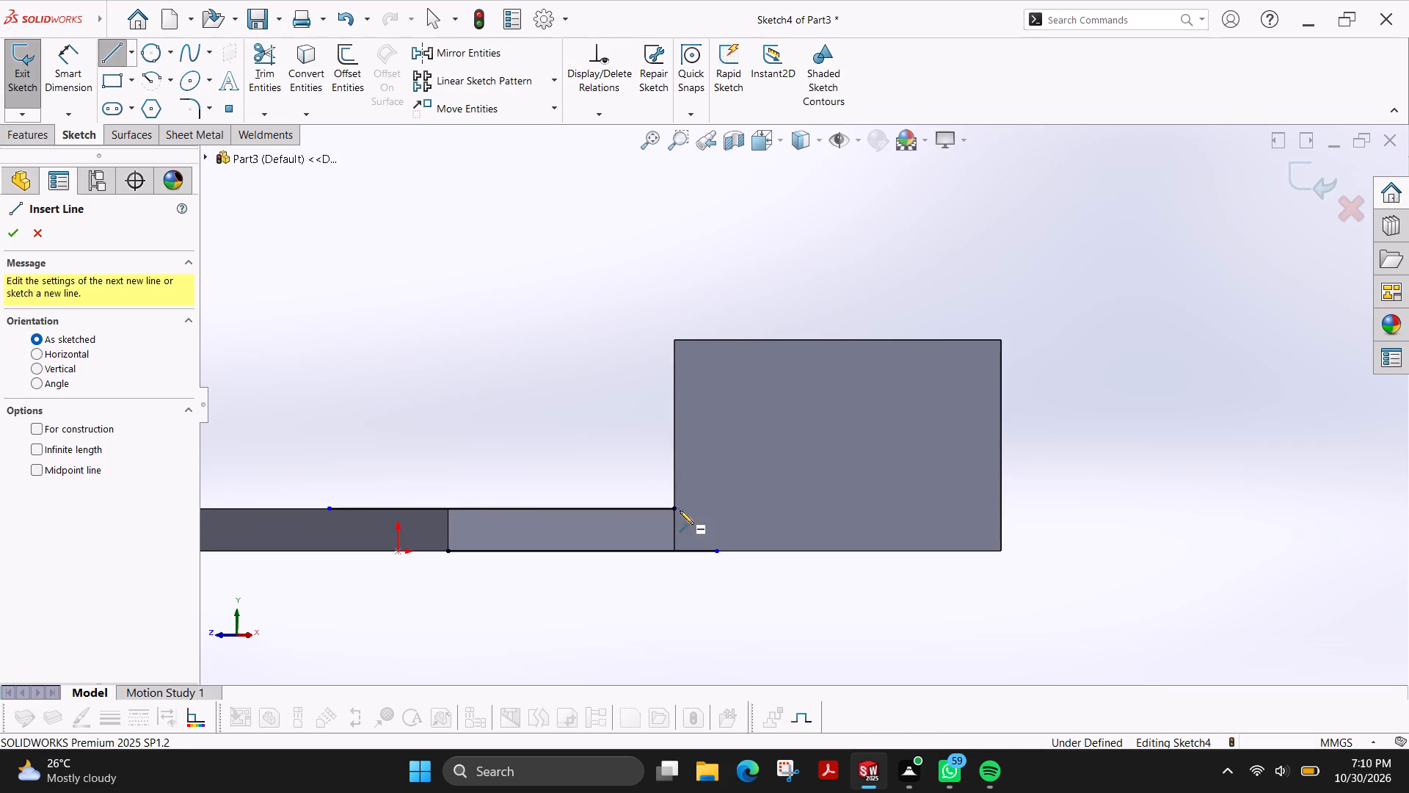
click(674, 510)
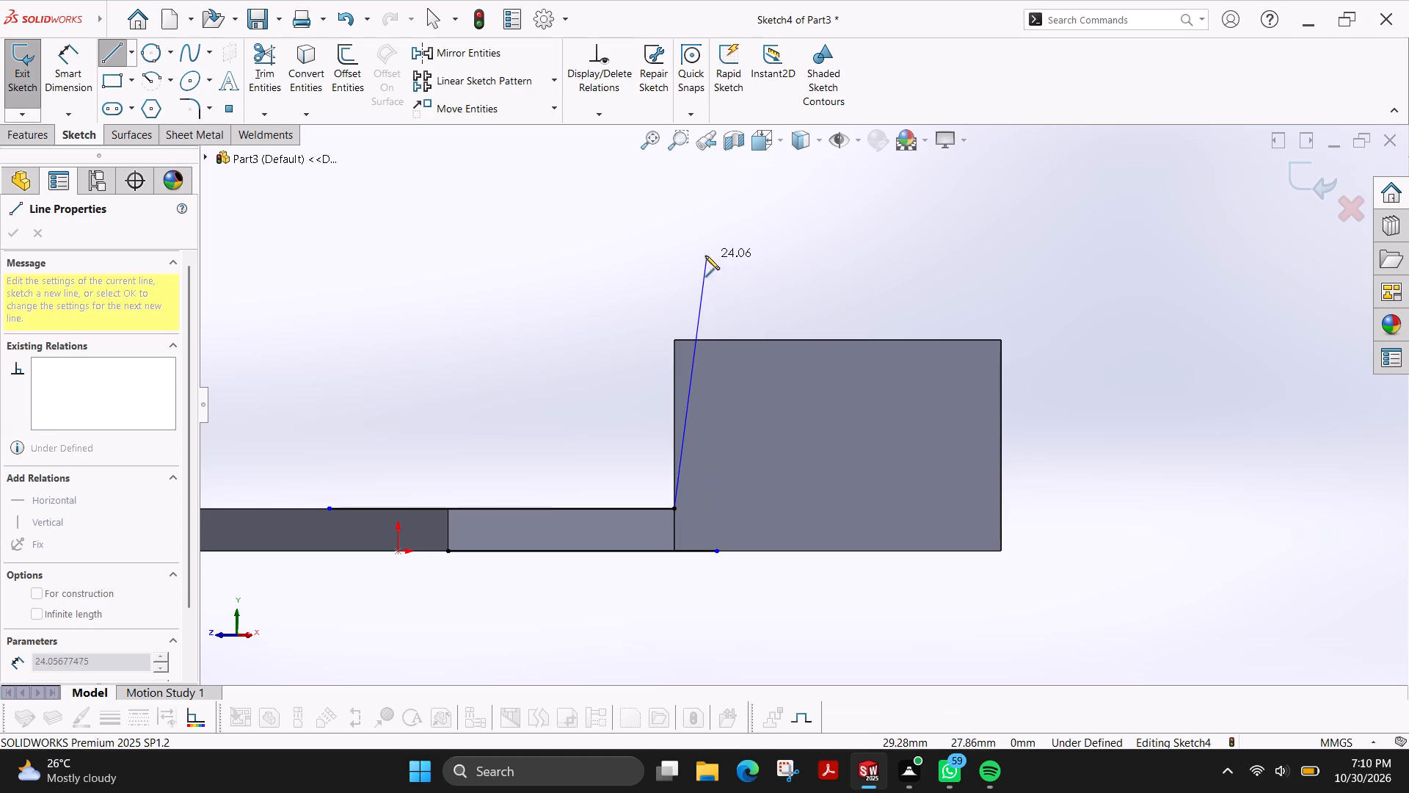
click(707, 194)
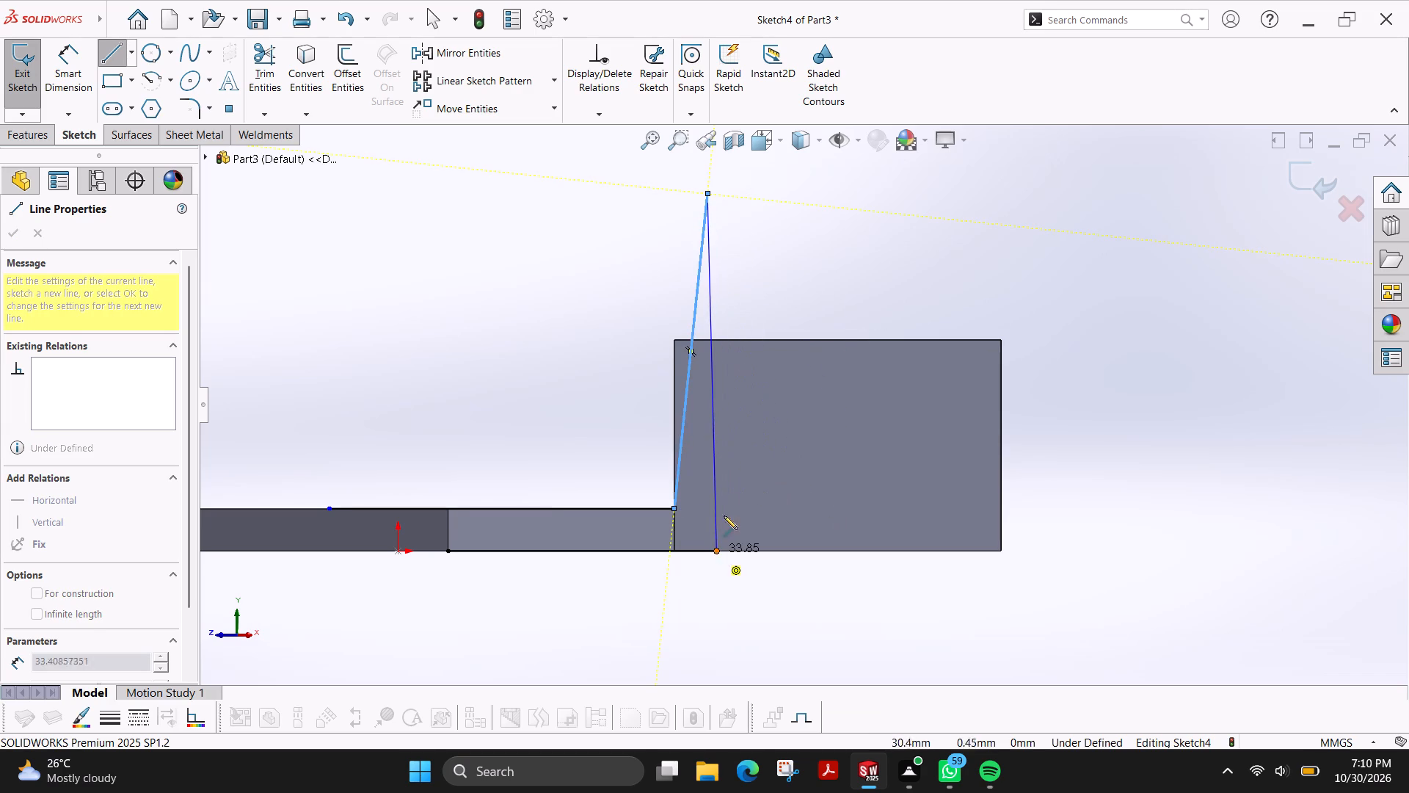
click(751, 202)
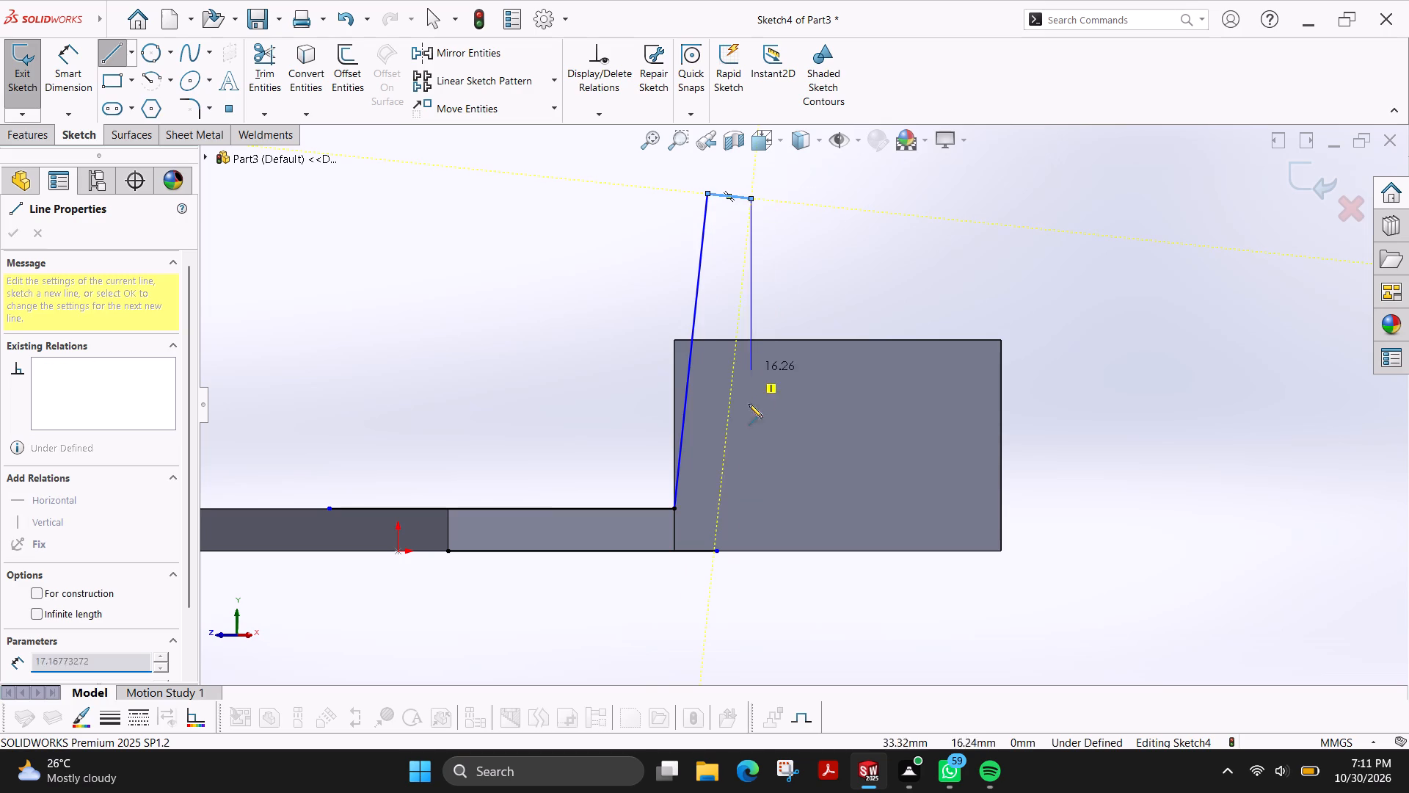
click(716, 549)
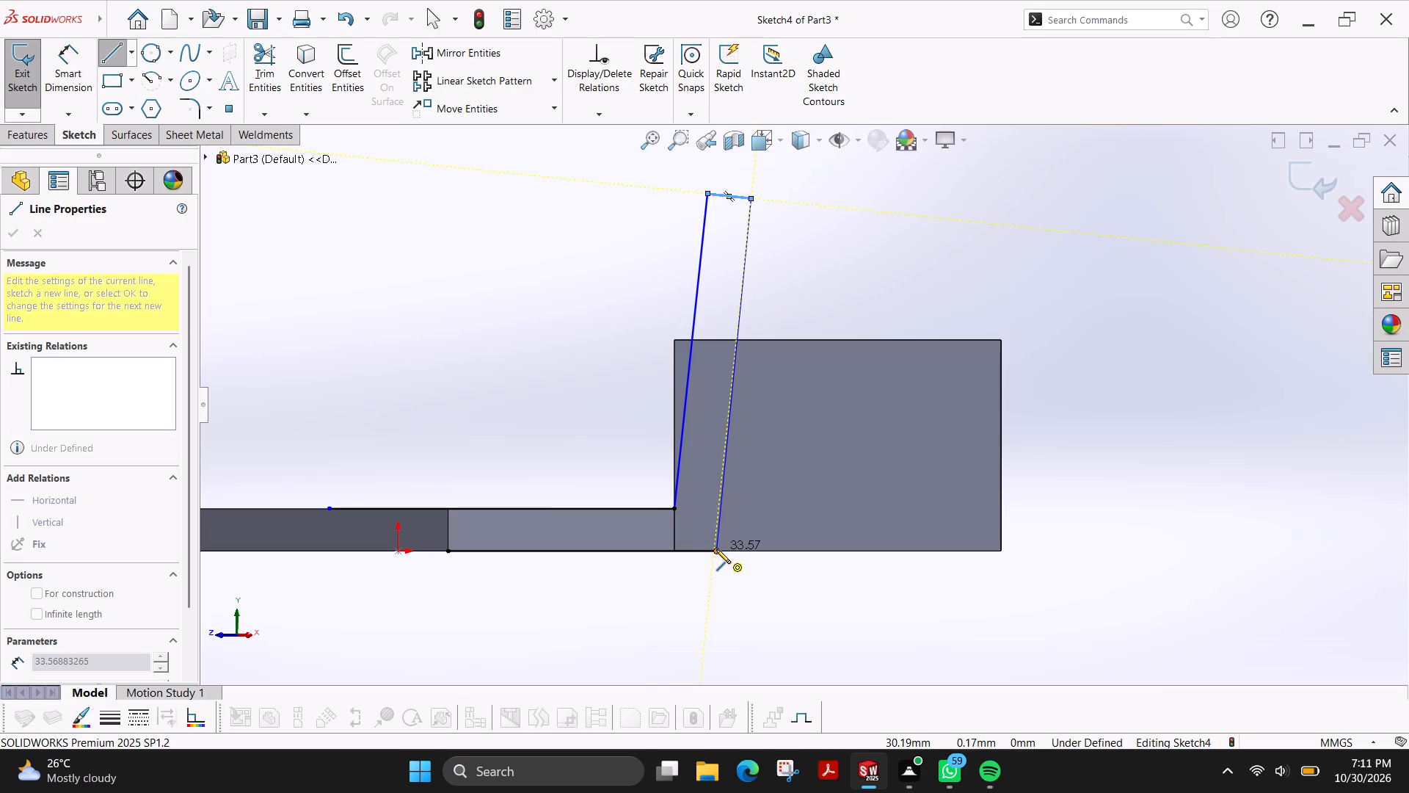
key(Escape)
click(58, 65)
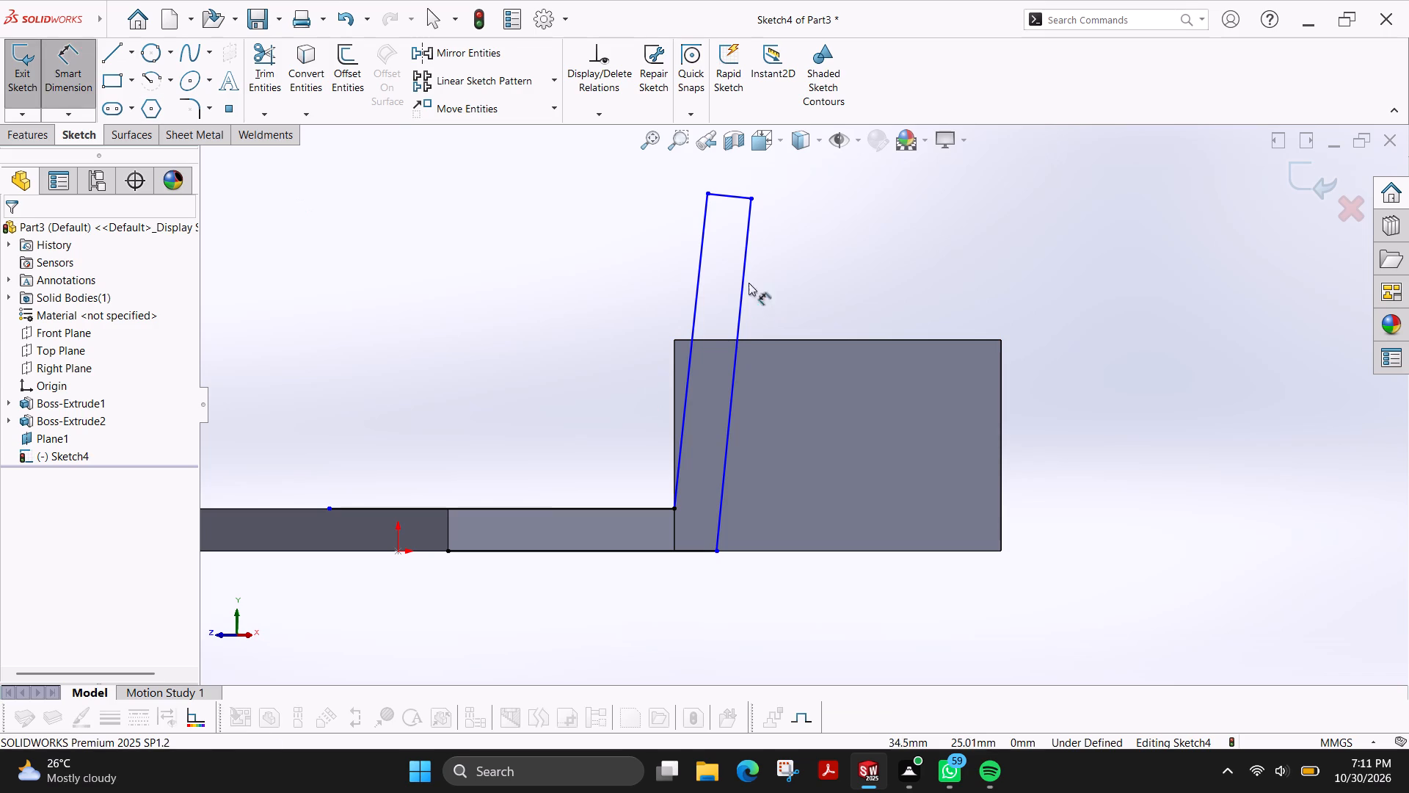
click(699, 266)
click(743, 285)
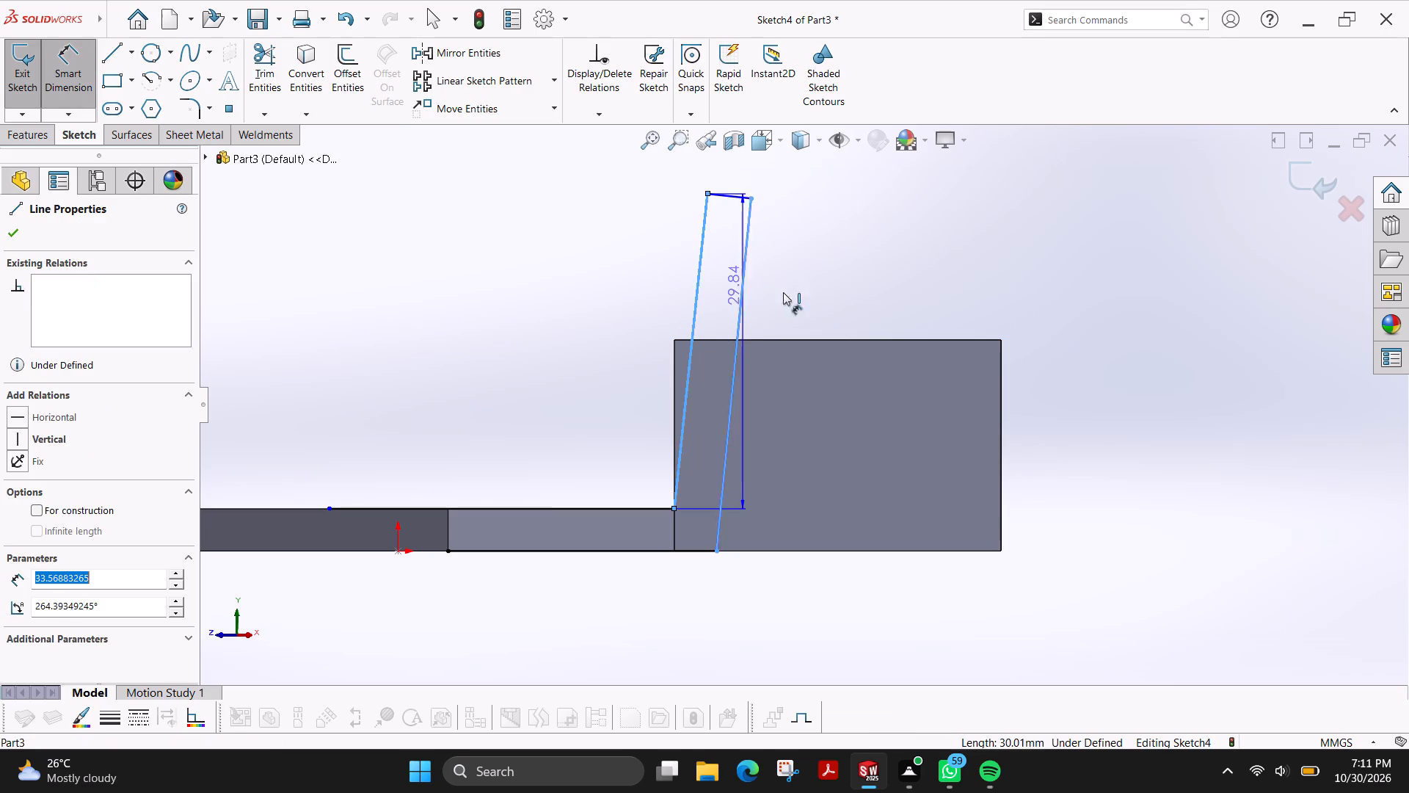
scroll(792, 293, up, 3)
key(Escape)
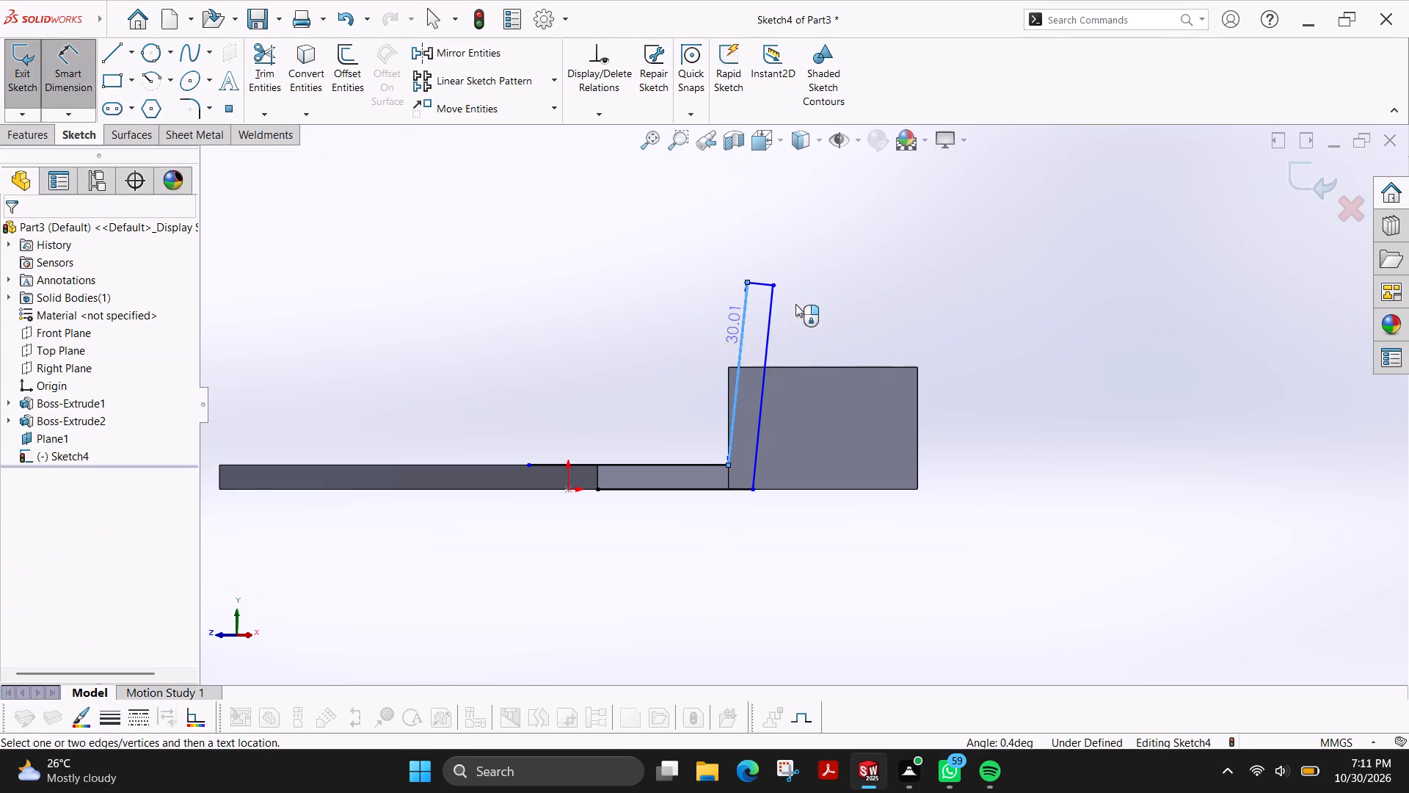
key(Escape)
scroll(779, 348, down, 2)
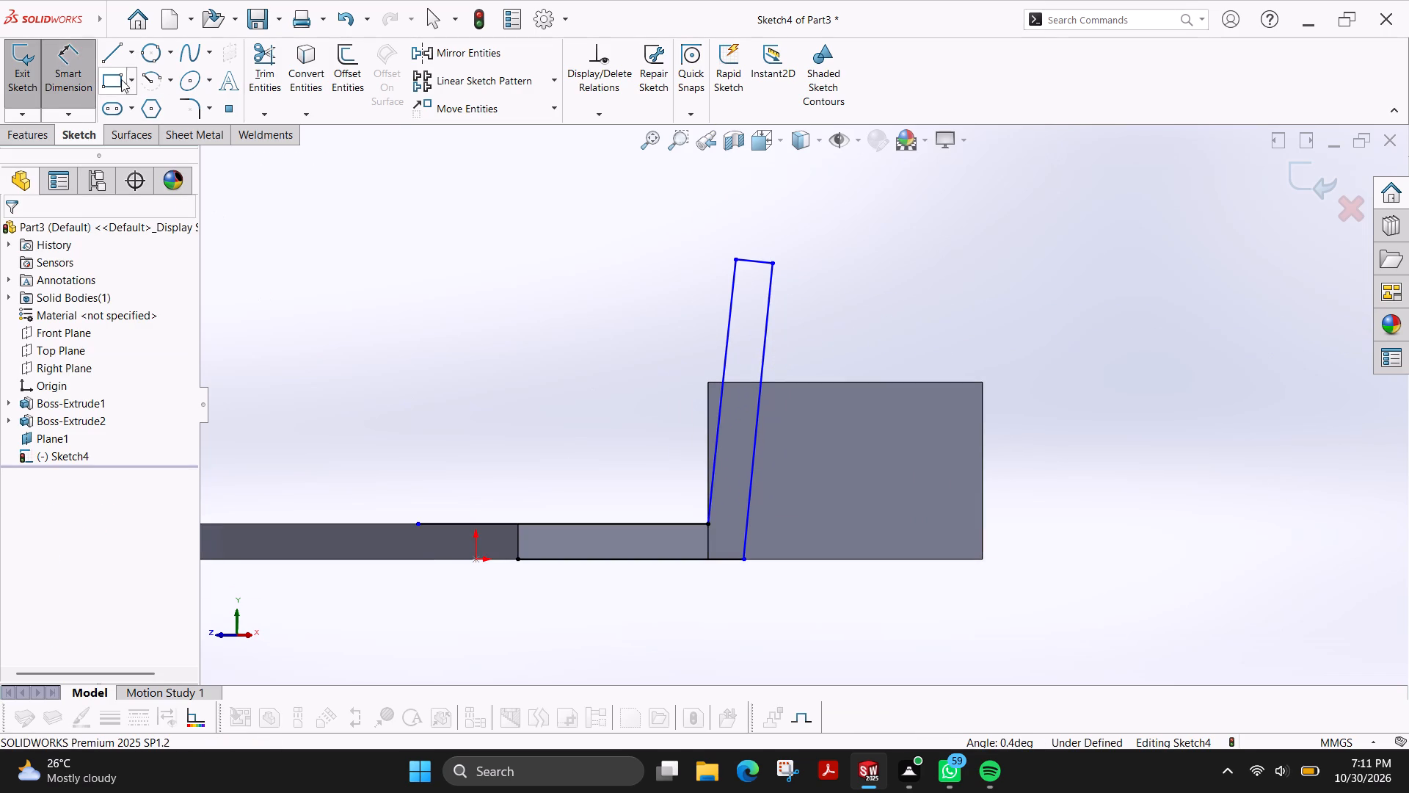
Dimension the angle between each slanted line and its adjoining horizontal base line at 112°.
click(714, 461)
click(650, 521)
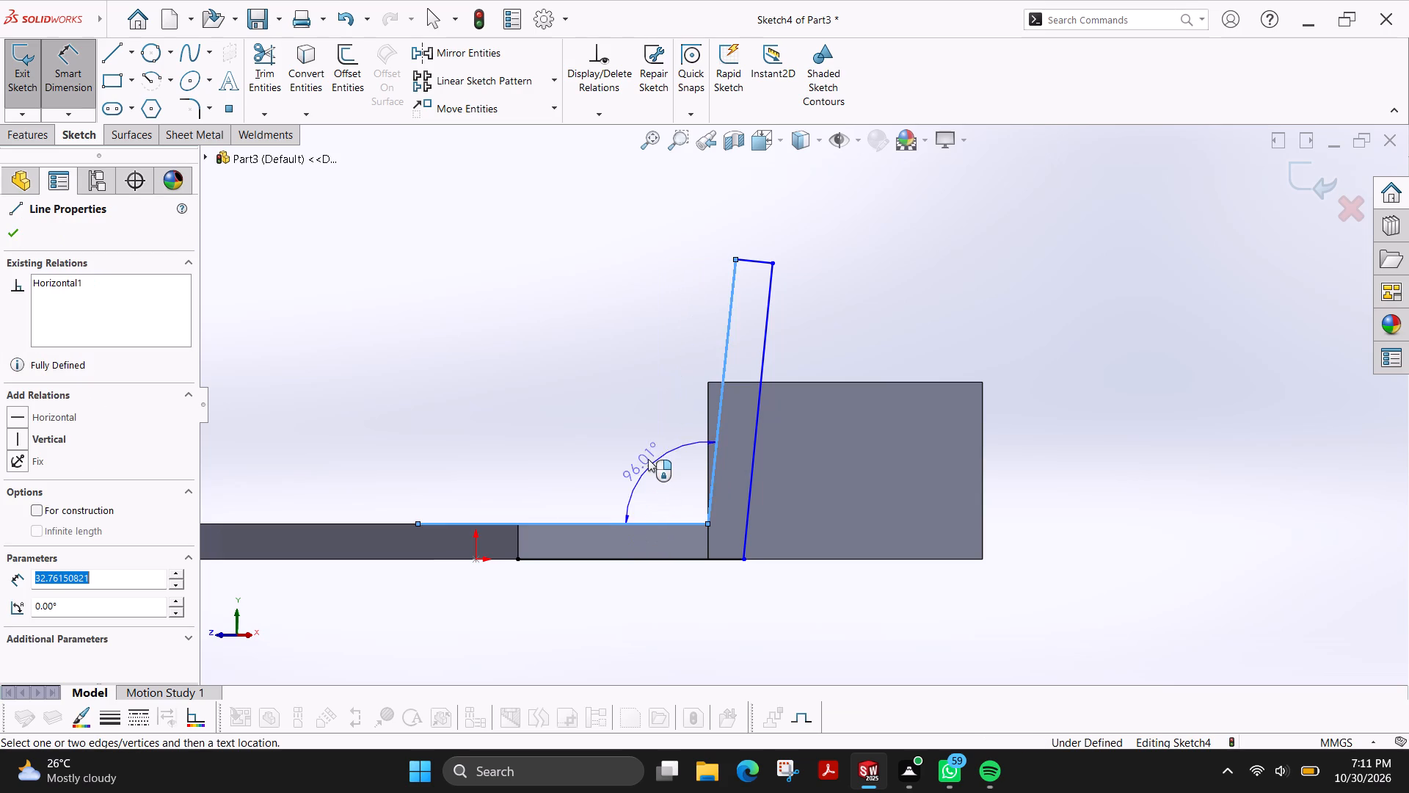
click(646, 455)
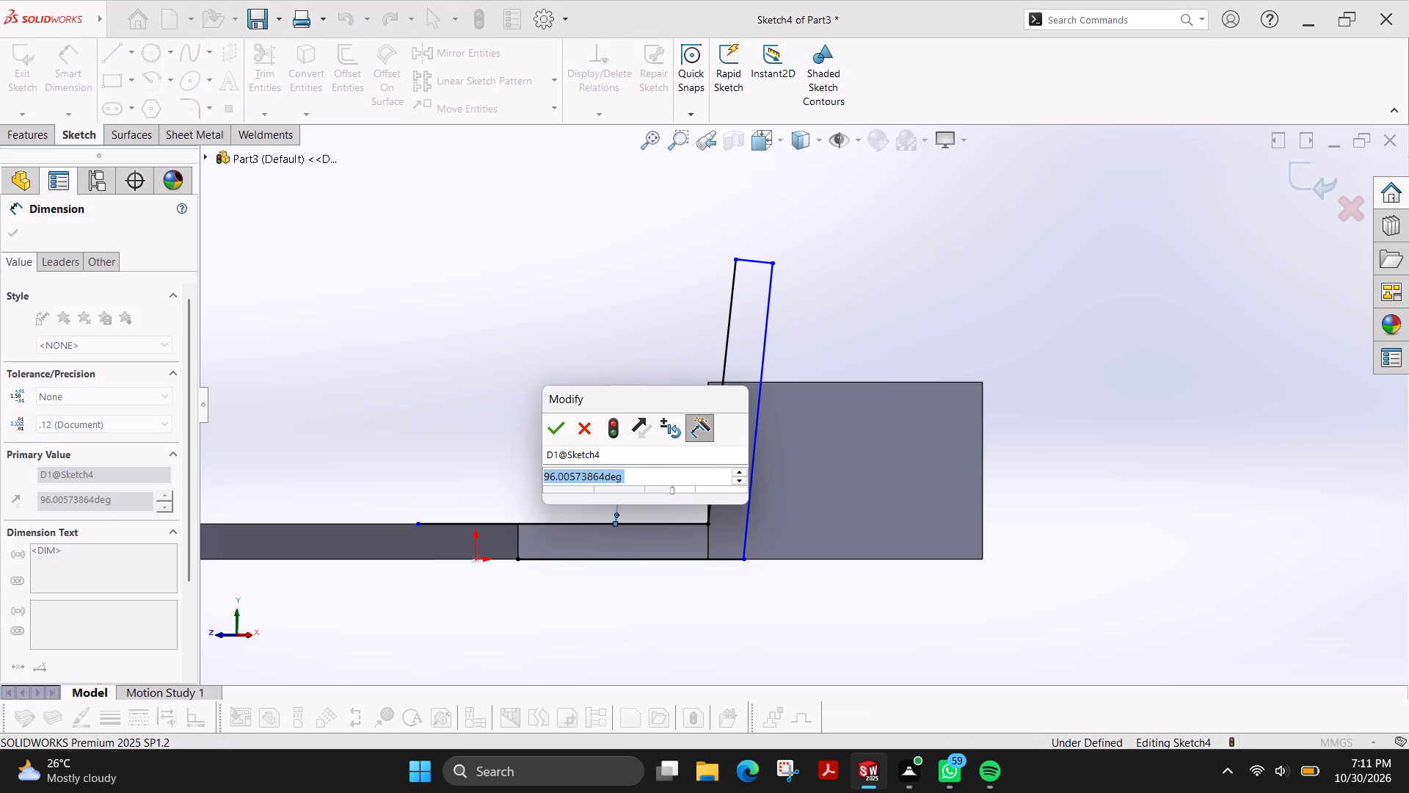
text(112)
key(Return)
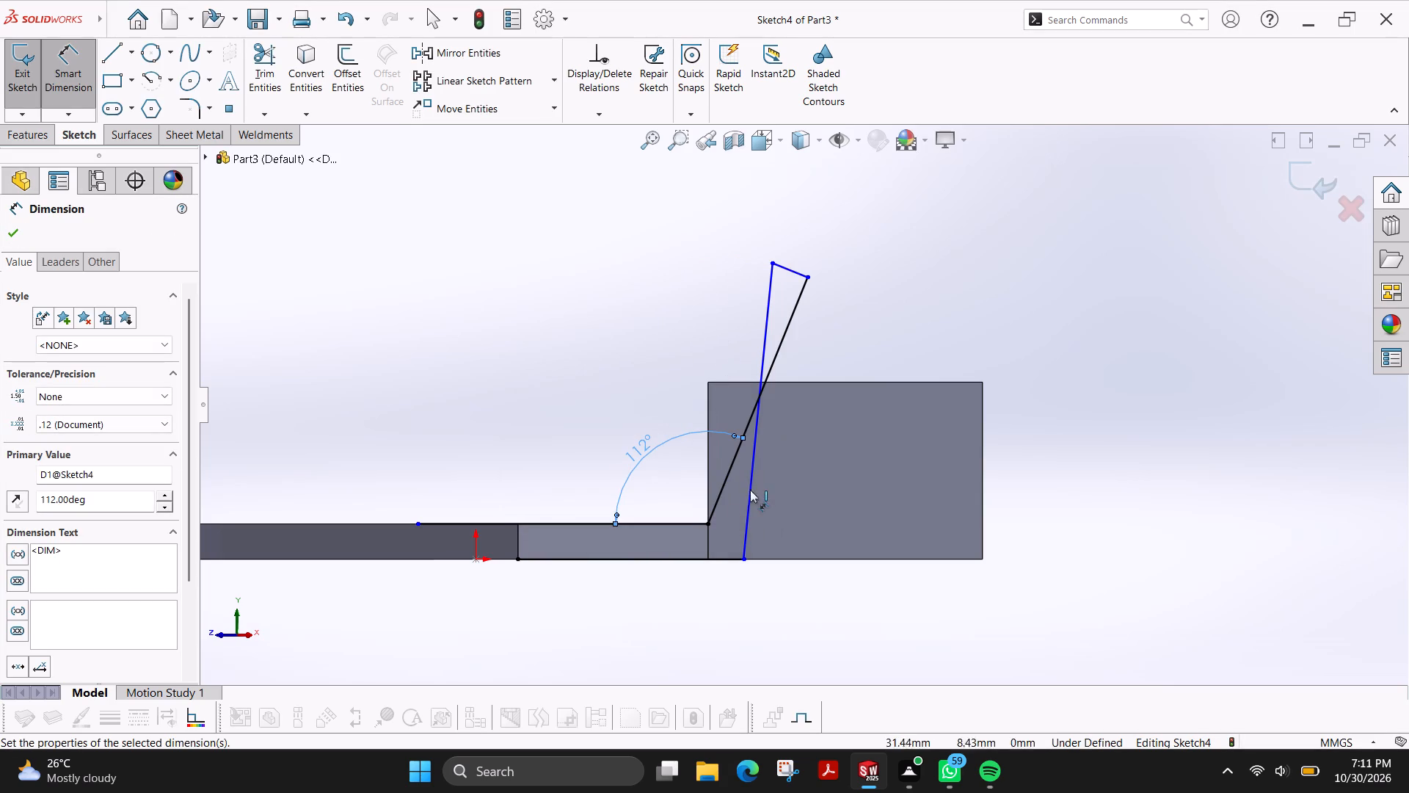
click(746, 512)
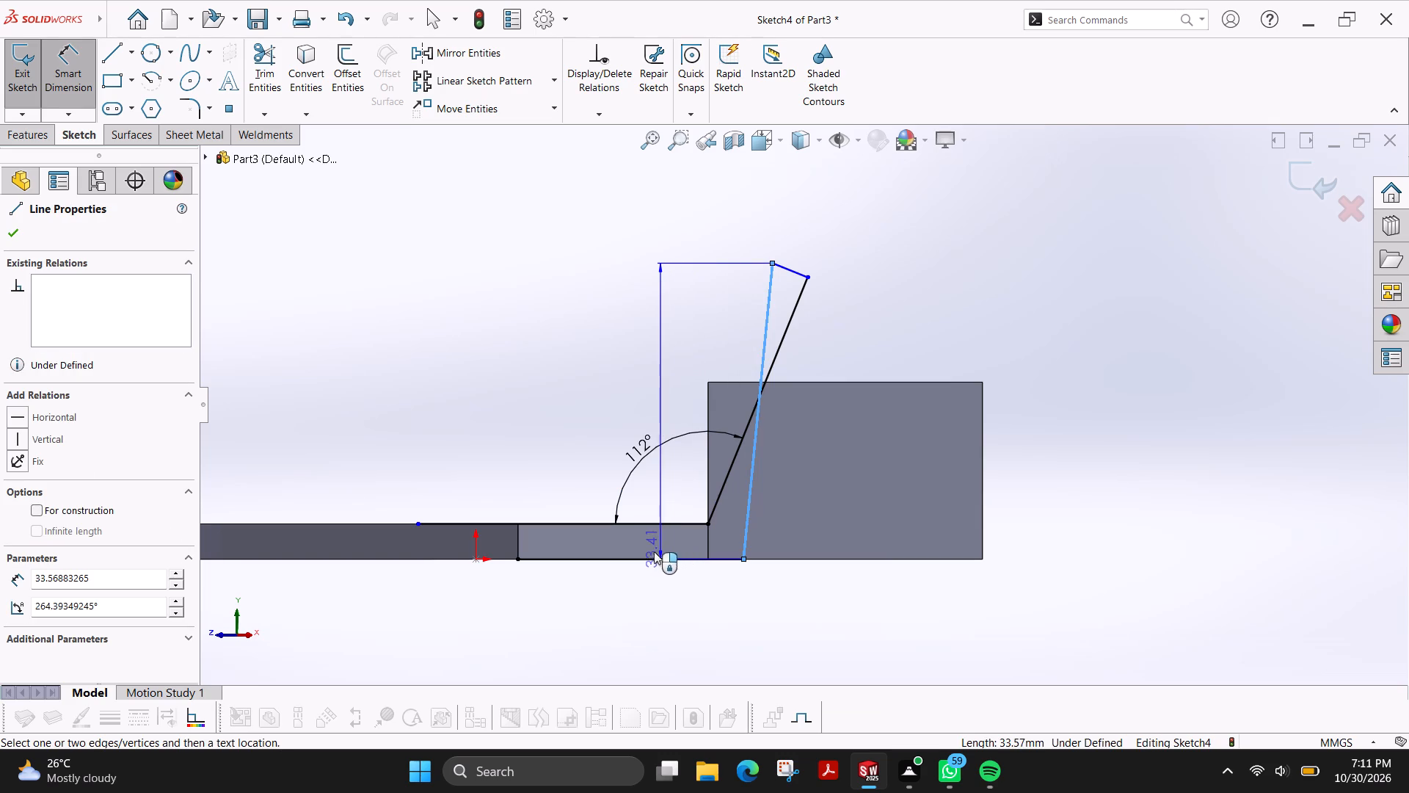
click(649, 556)
click(664, 536)
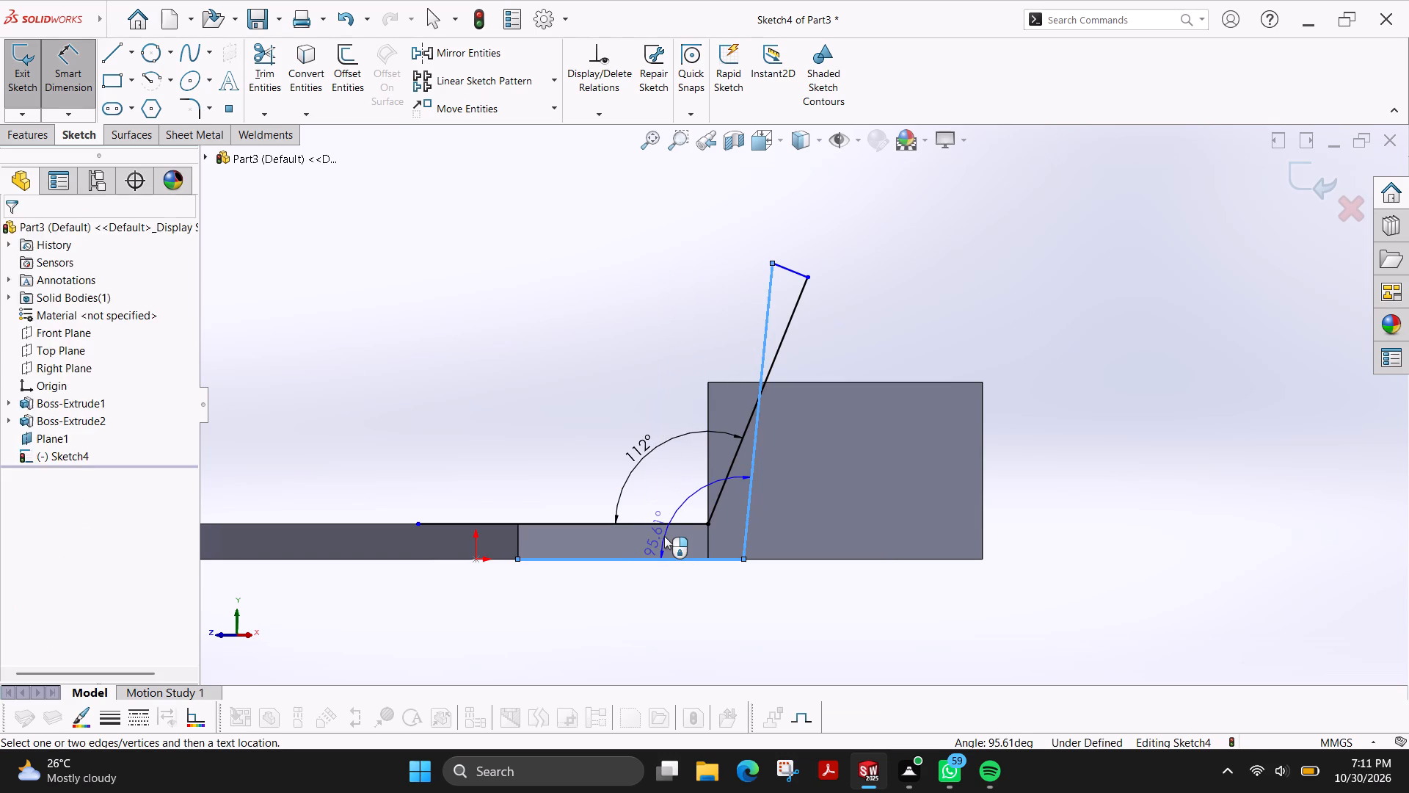
text(112)
key(Return)
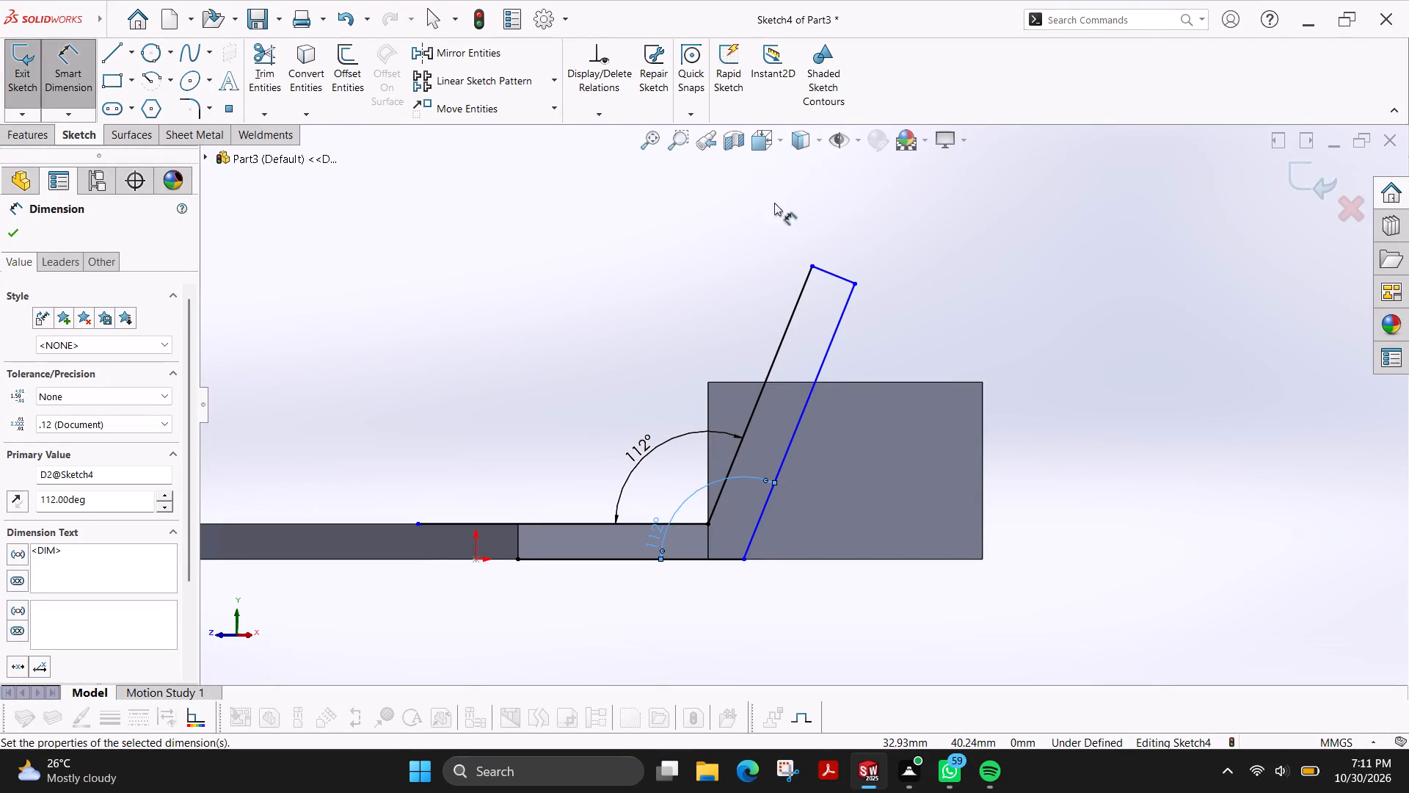
Dimension the short end line joining the two slanted lines at 4 mm.
click(835, 279)
click(858, 235)
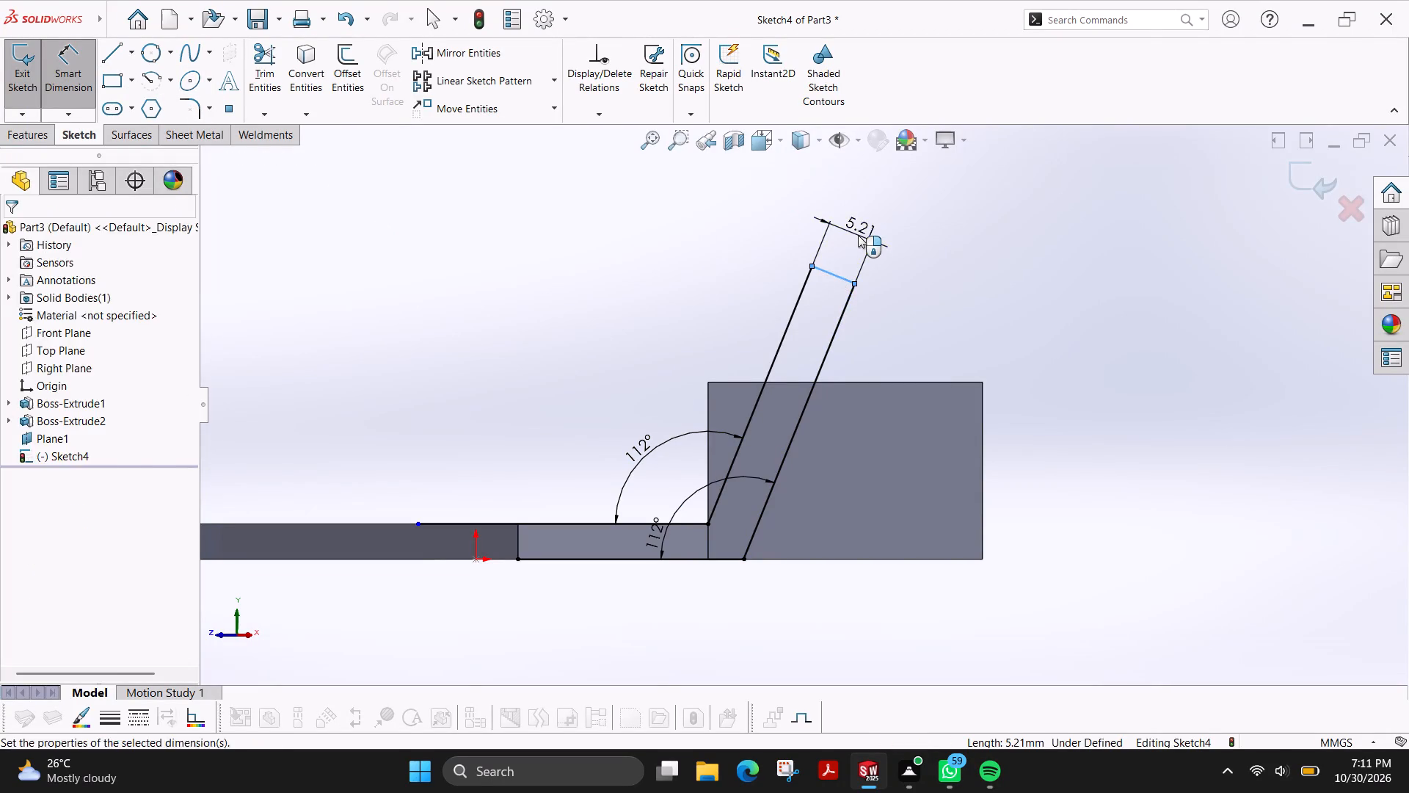
key(4)
key(Return)
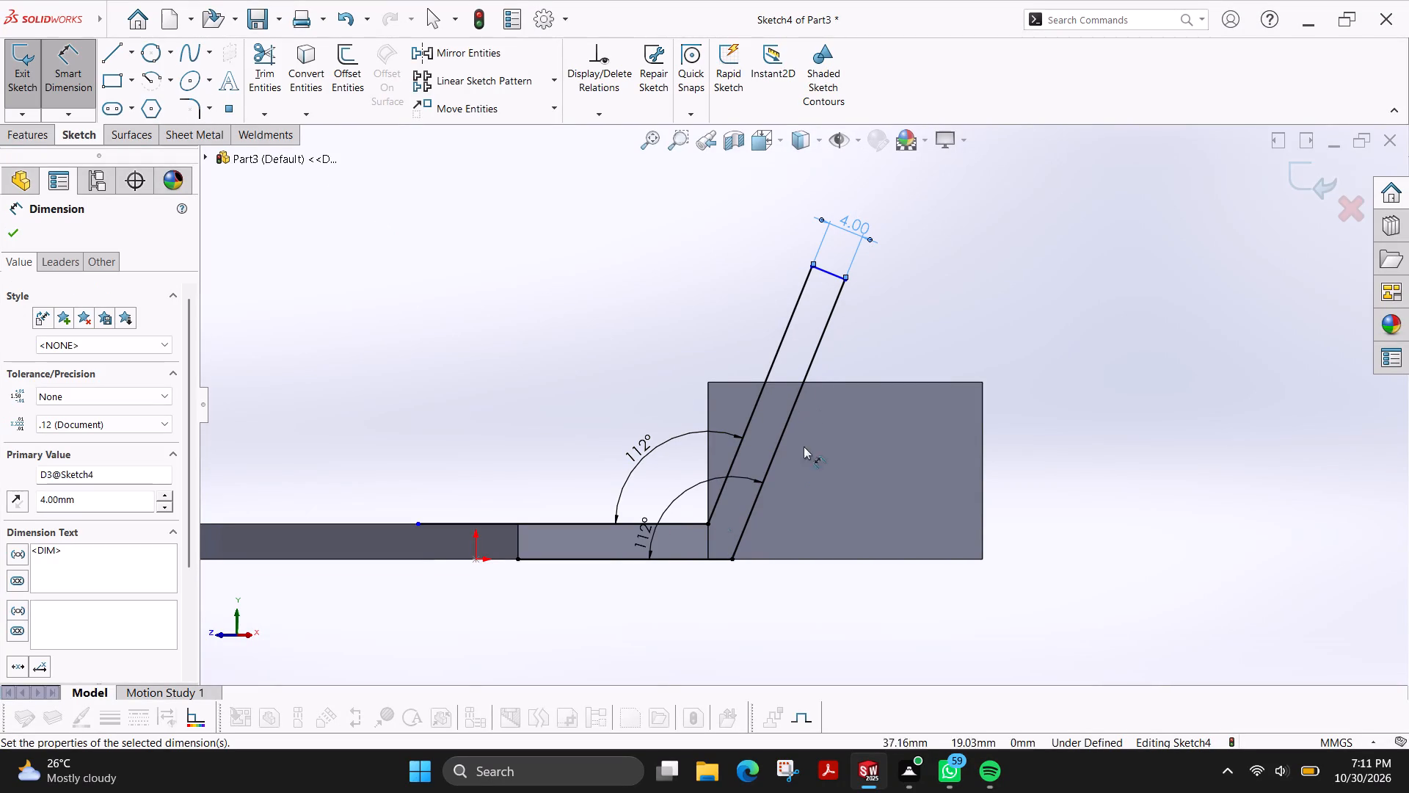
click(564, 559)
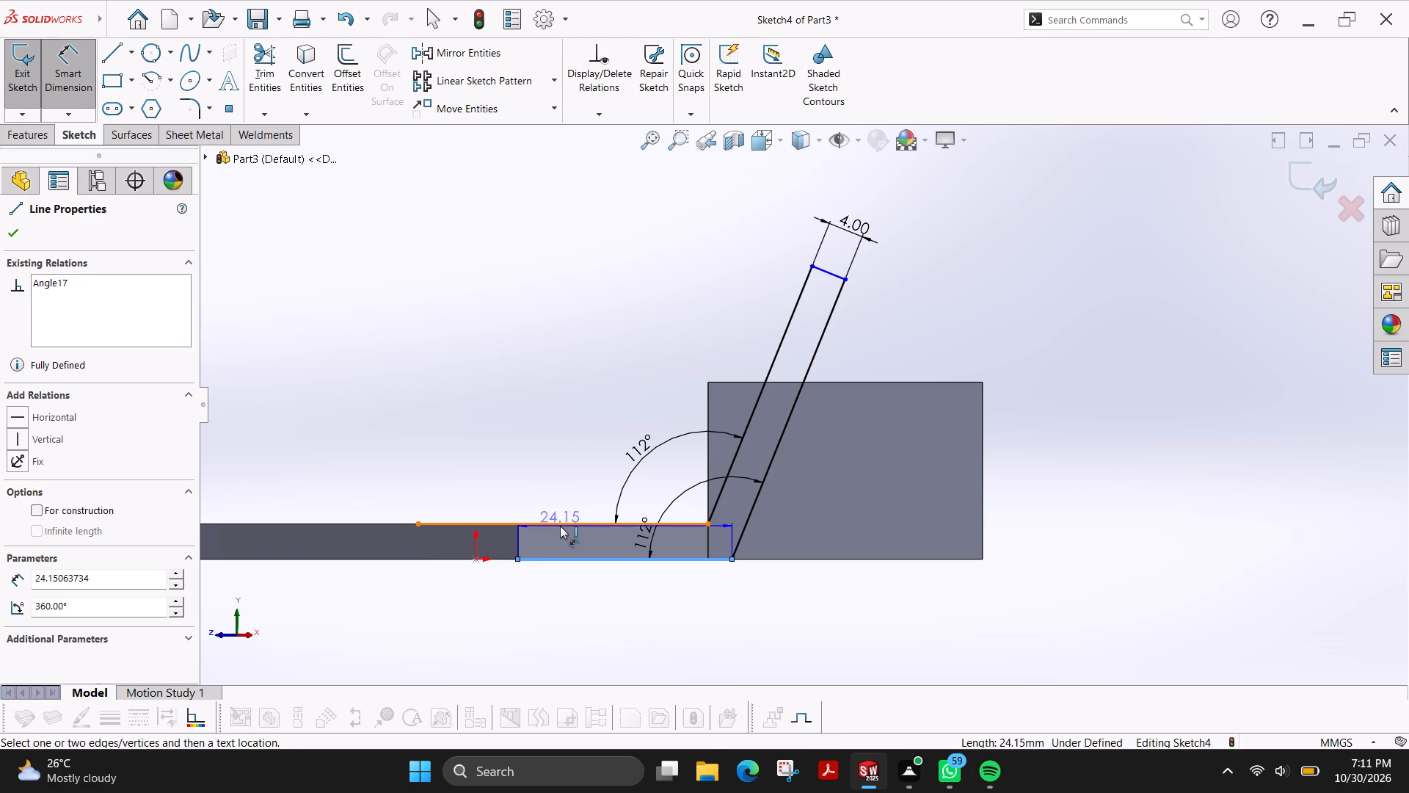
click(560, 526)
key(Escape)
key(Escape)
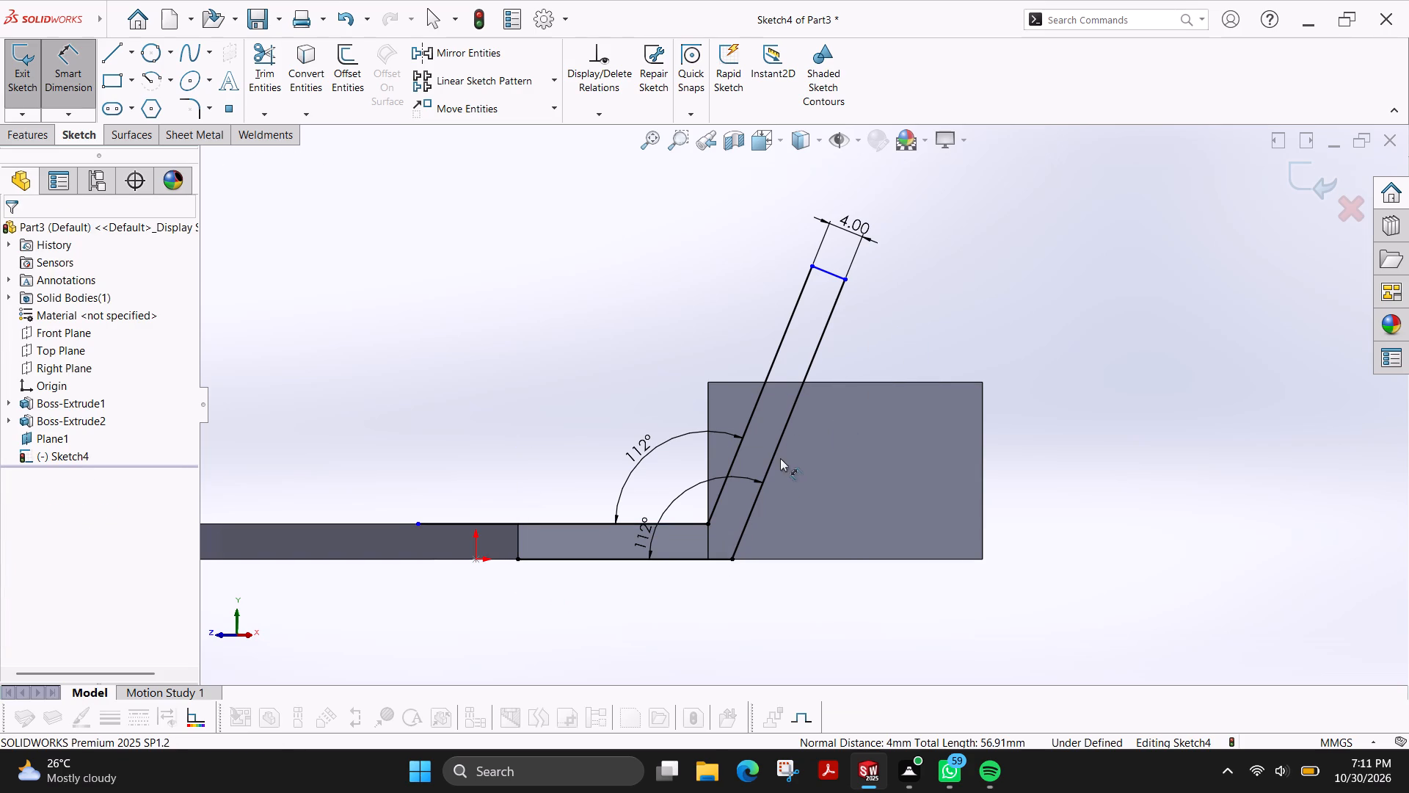
Apply 12 mm sketch fillets to both corners where the slanted lines meet the horizontal base lines.
scroll(724, 497, down, 1)
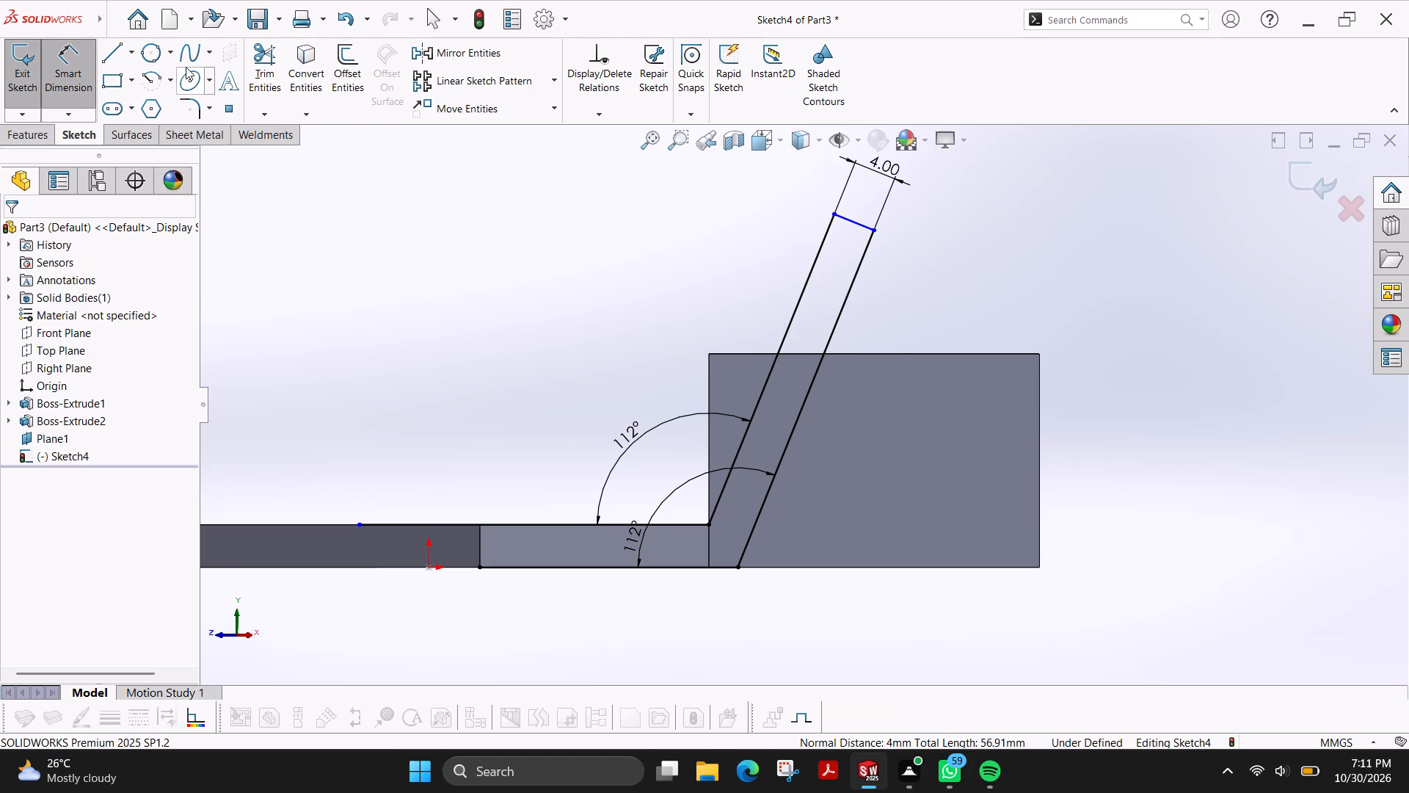
click(194, 112)
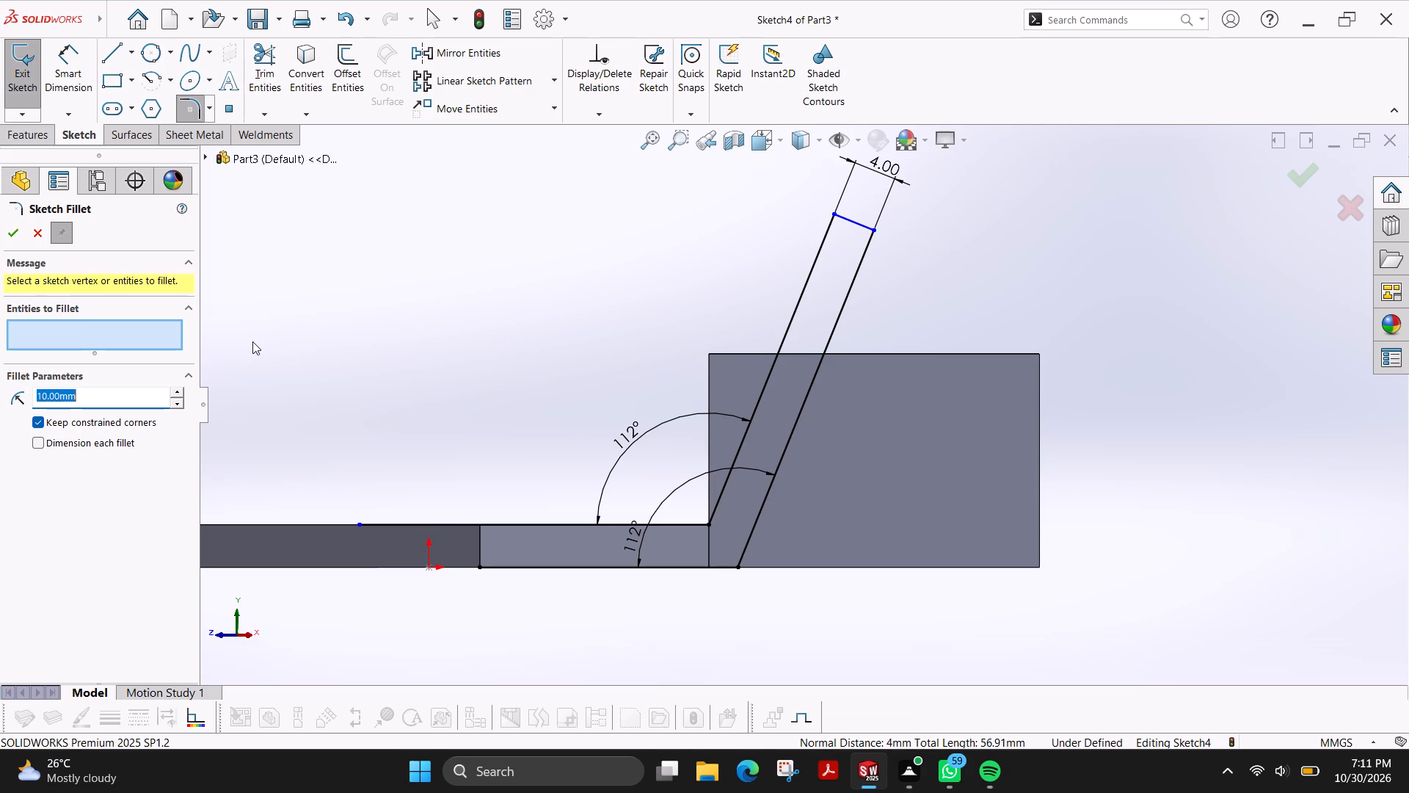
text(12)
key(Return)
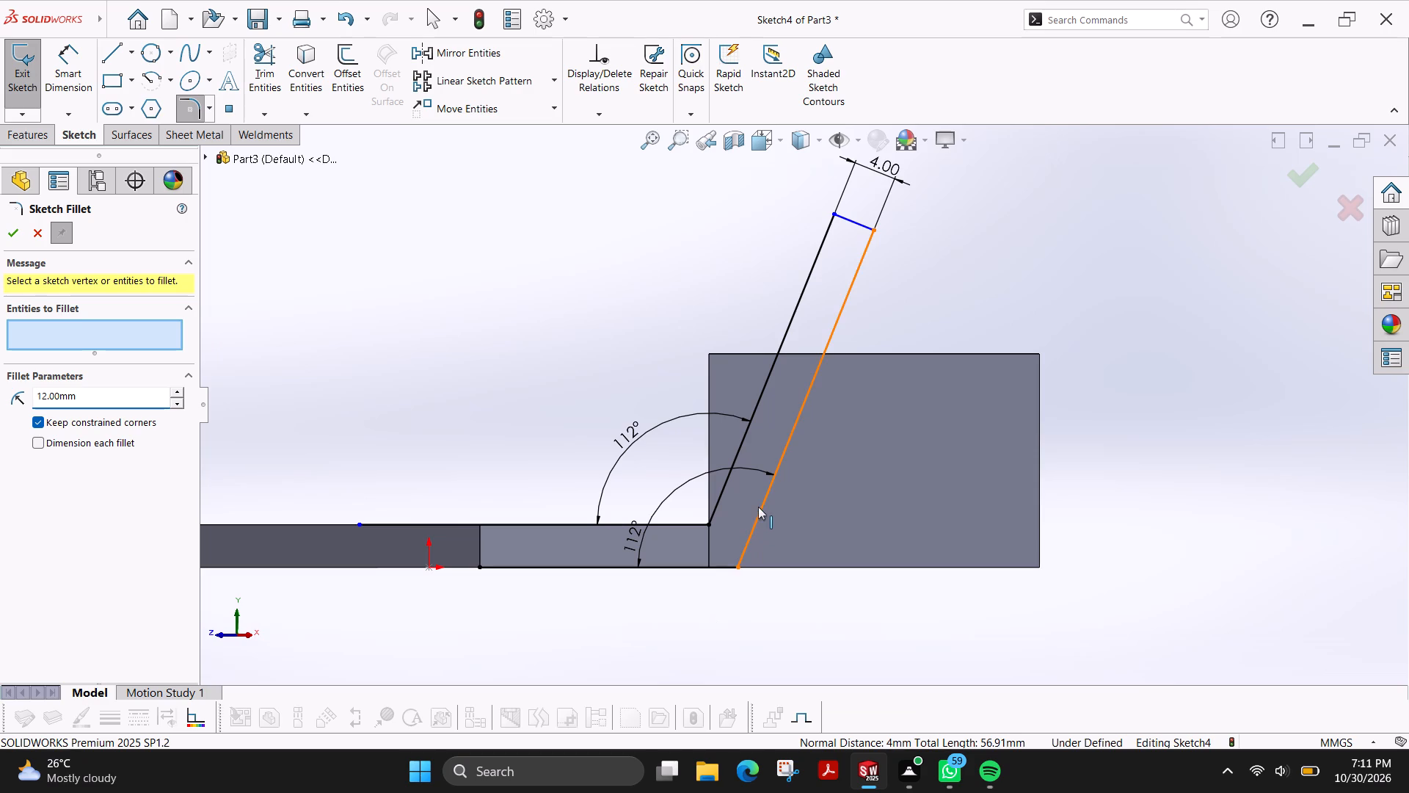
click(758, 507)
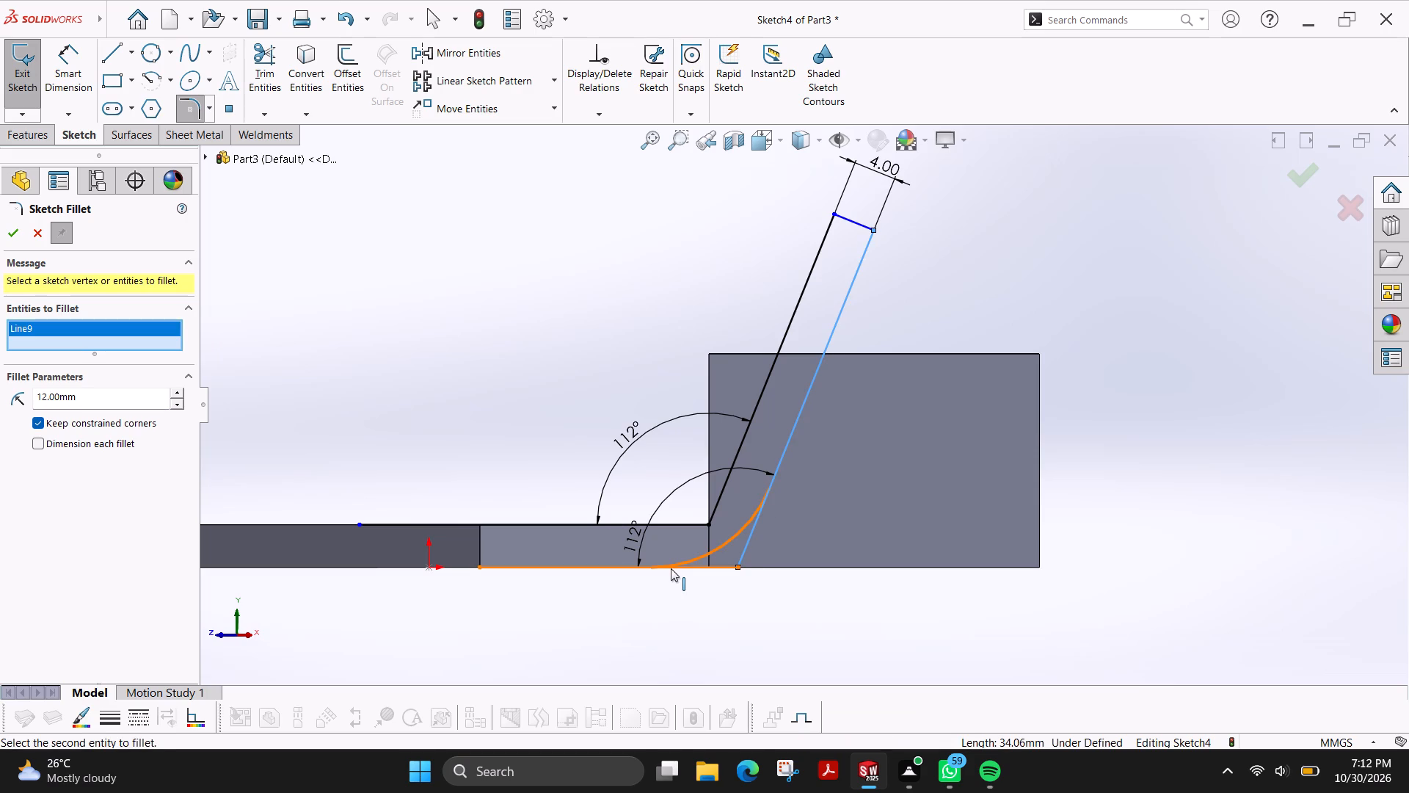
click(592, 570)
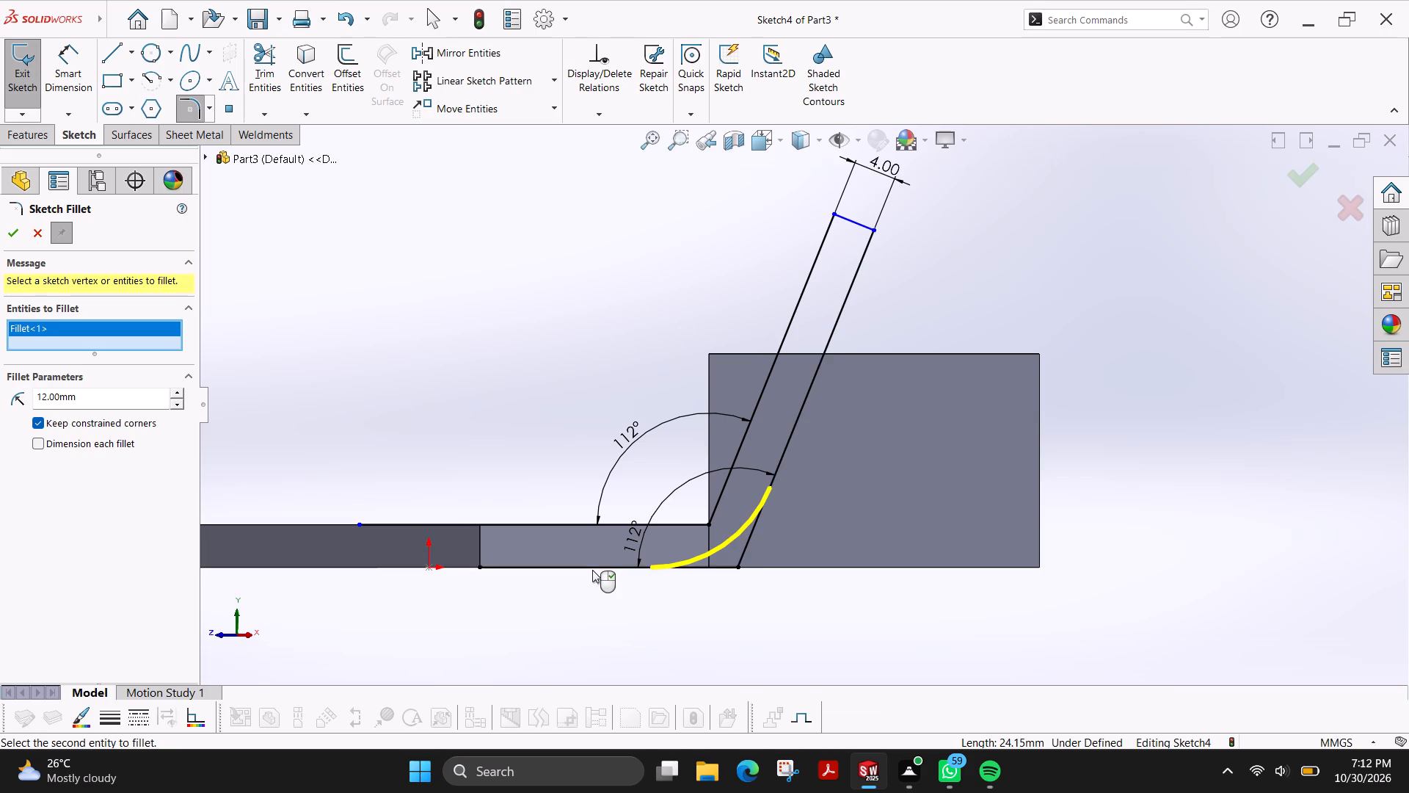
click(757, 397)
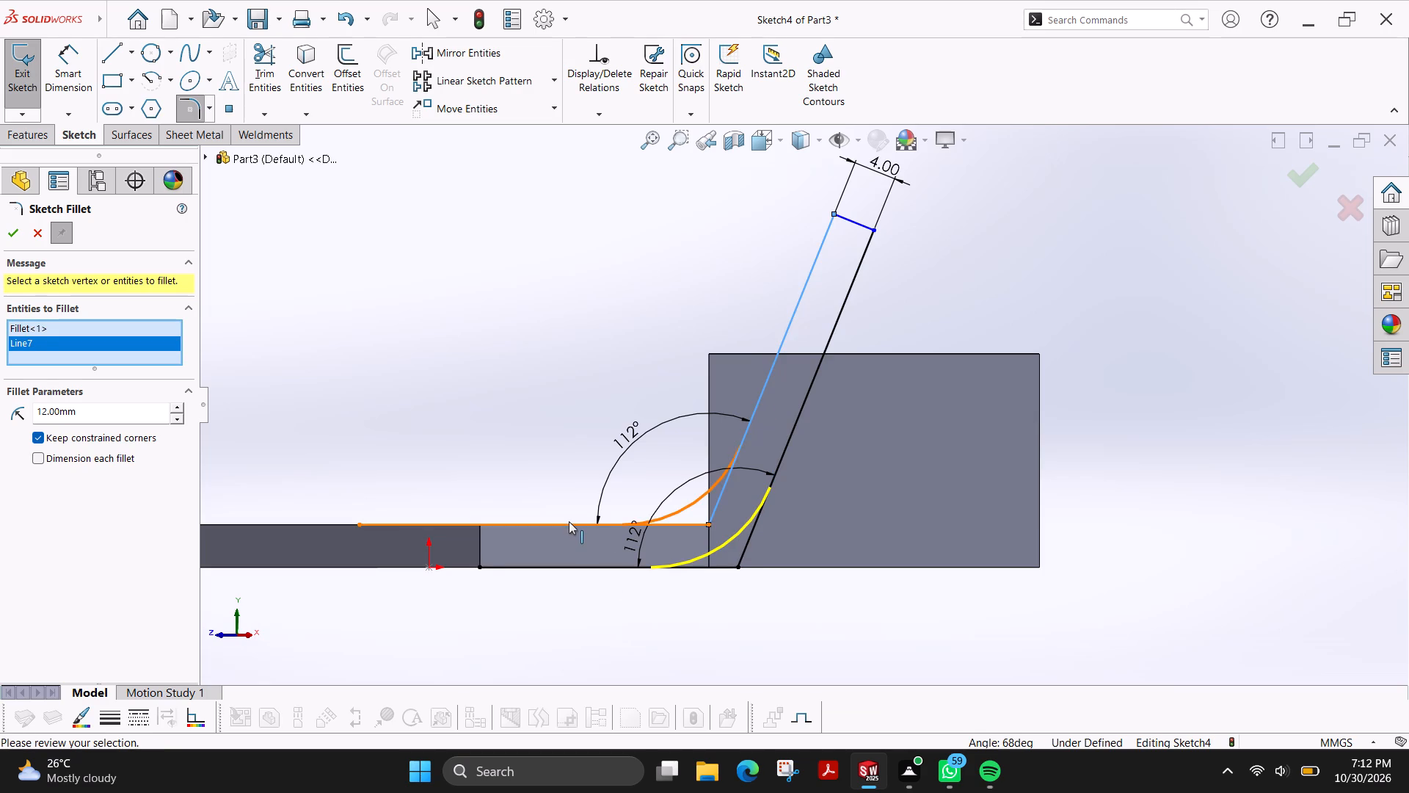
click(569, 521)
click(7, 231)
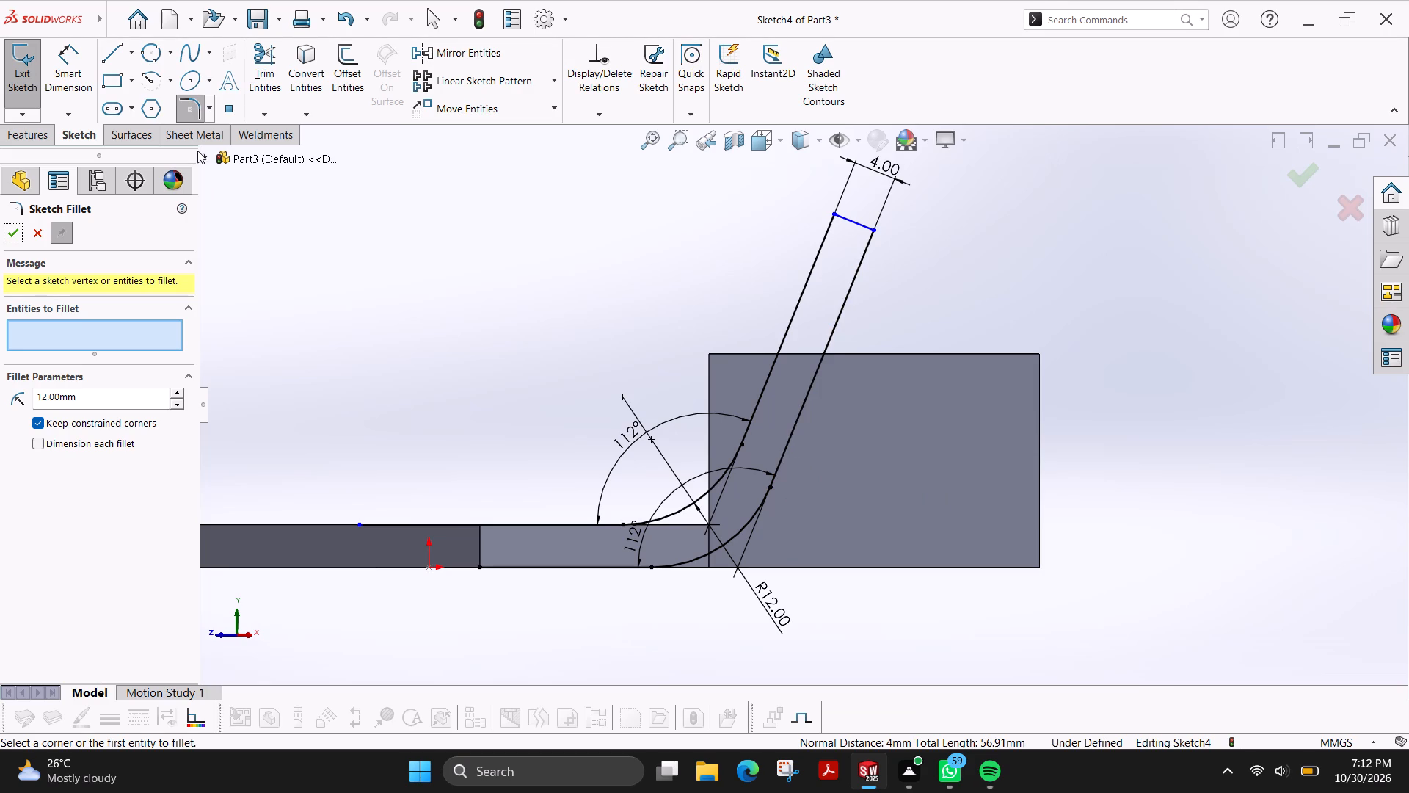
Dimension the distance from the outer fillet's upper endpoint to the short end line at 14 mm and exit the sketch.
click(60, 75)
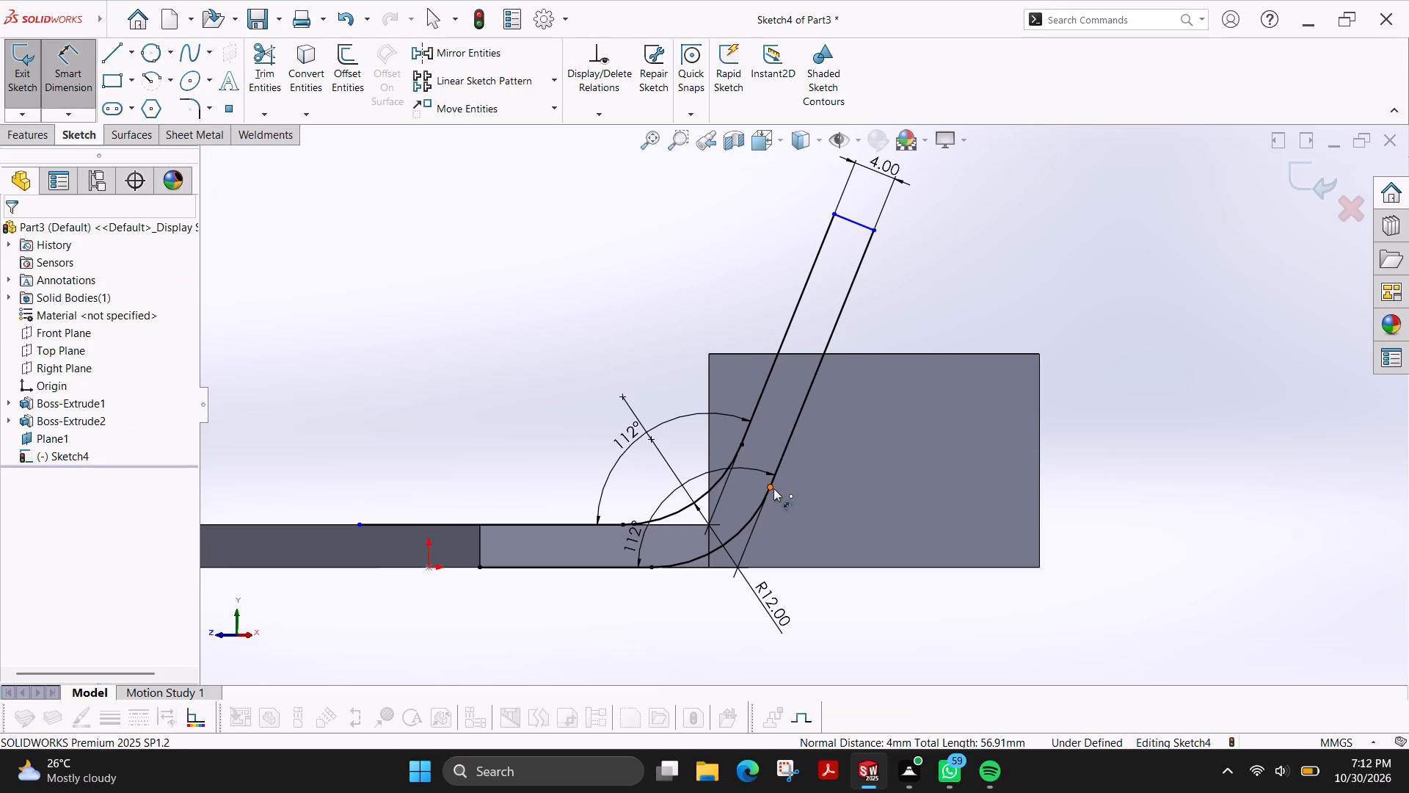
click(771, 488)
click(857, 223)
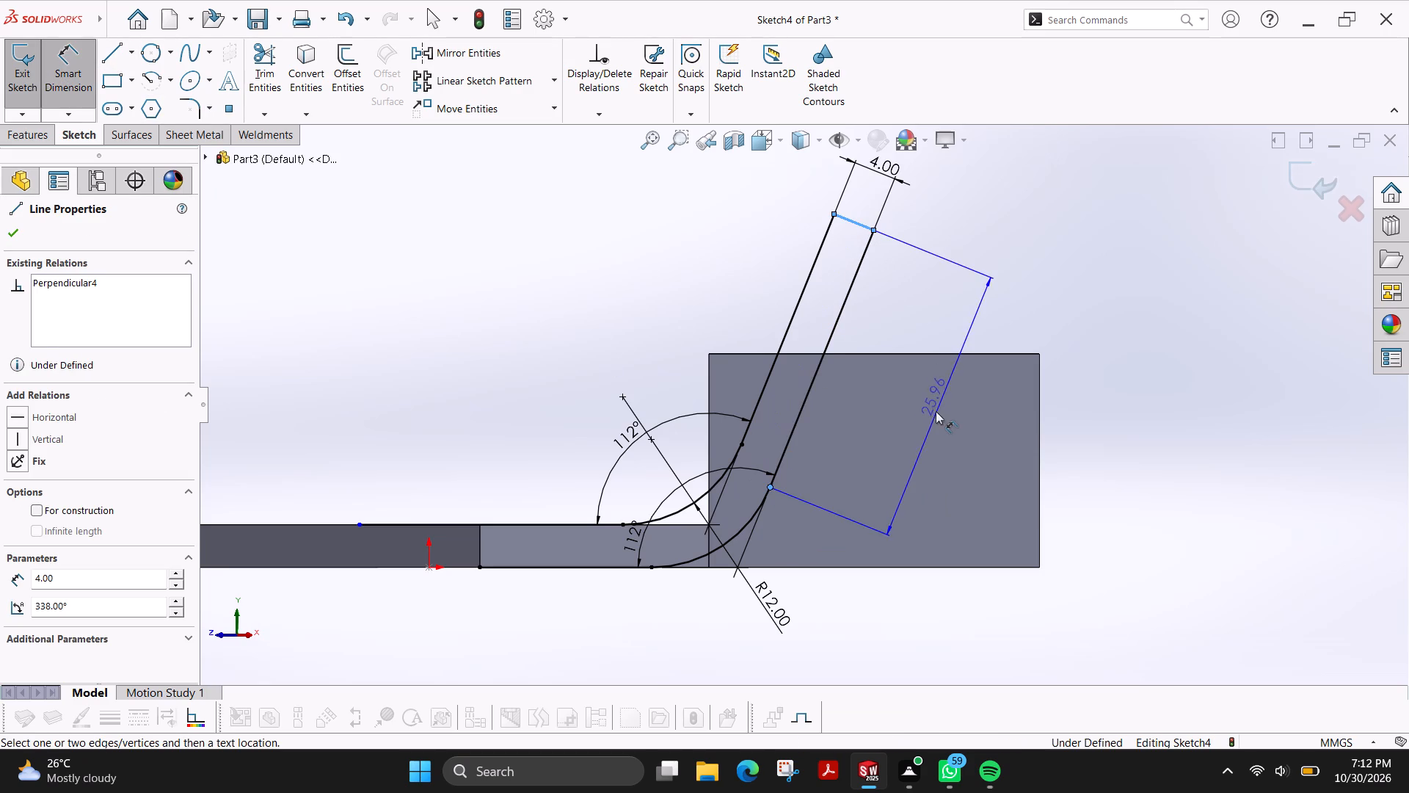
click(931, 418)
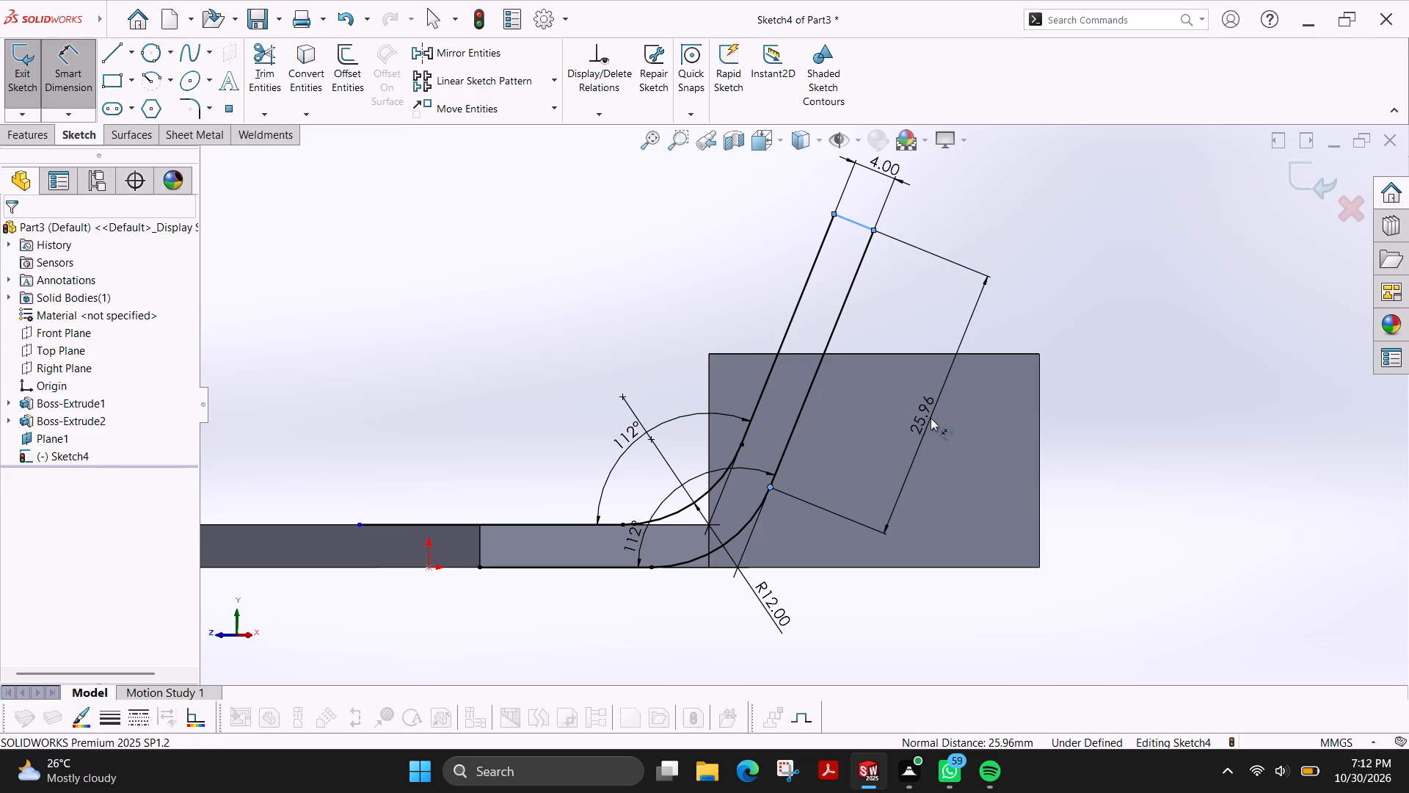
text(14)
key(Return)
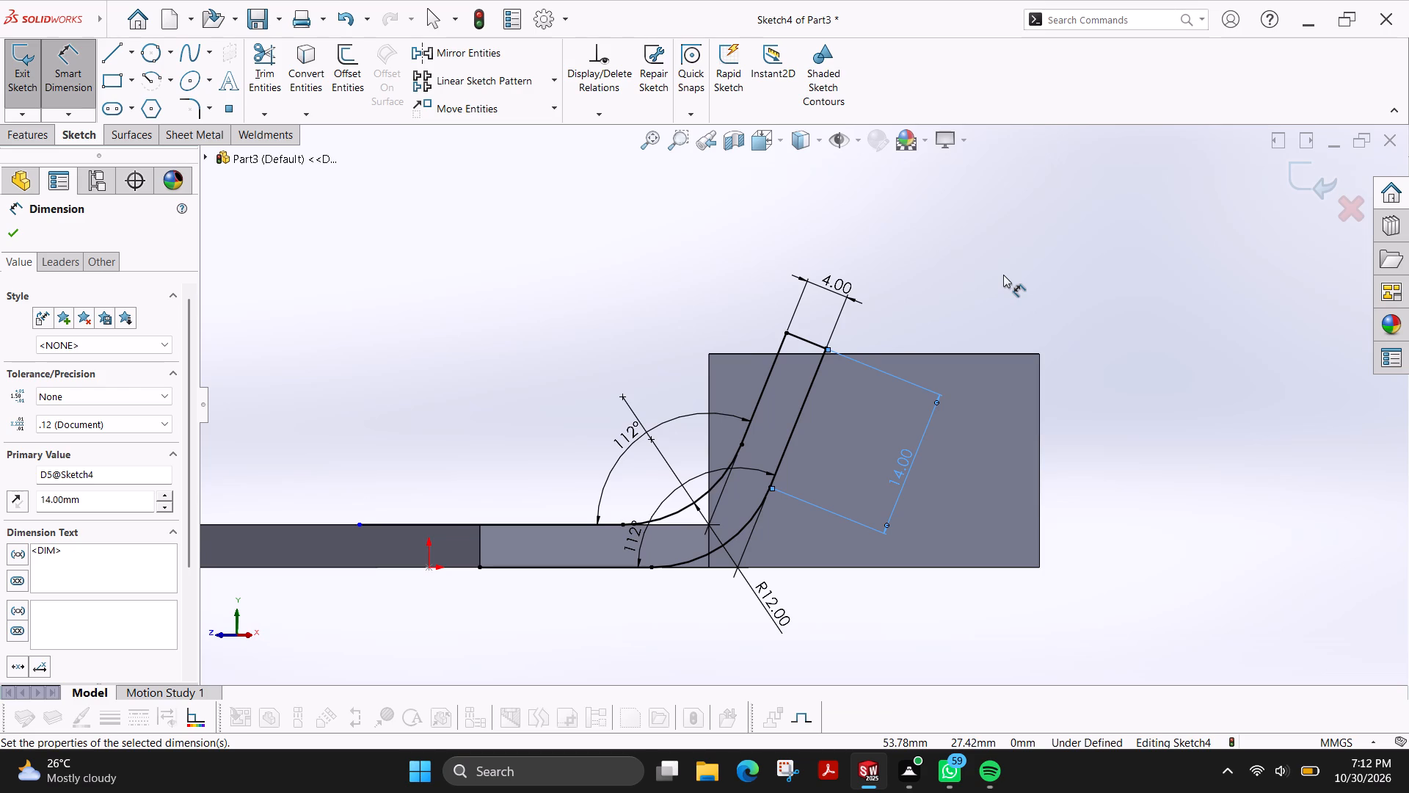
key(Escape)
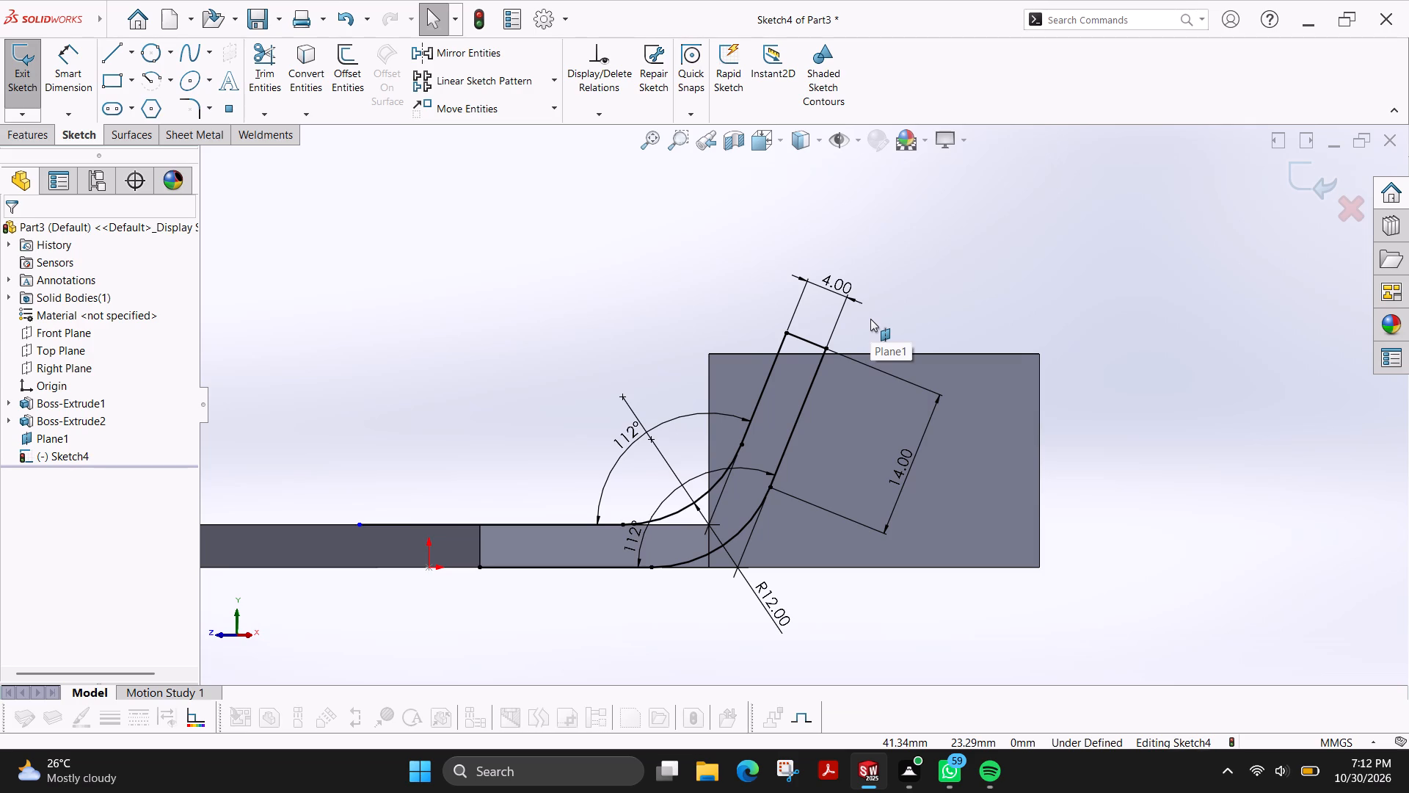
click(32, 81)
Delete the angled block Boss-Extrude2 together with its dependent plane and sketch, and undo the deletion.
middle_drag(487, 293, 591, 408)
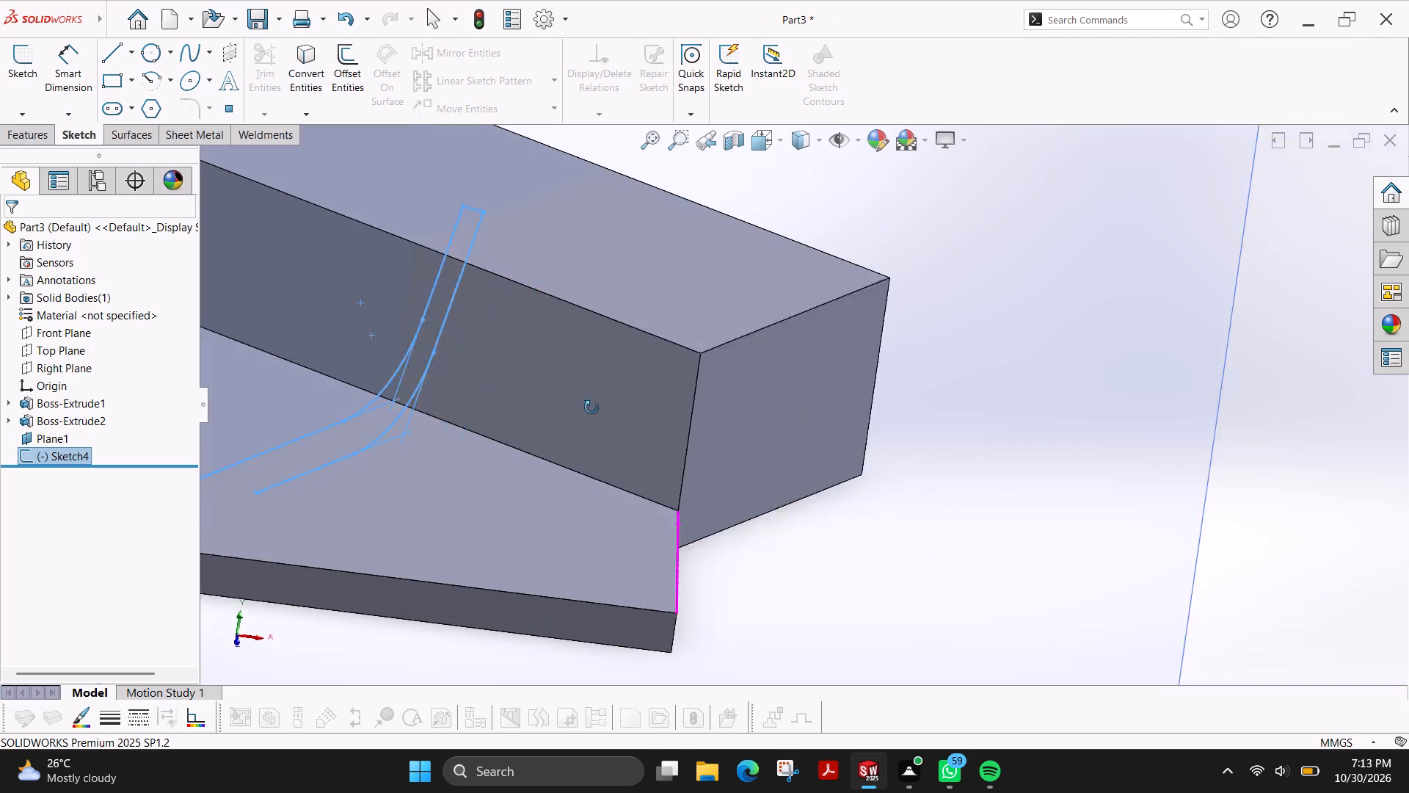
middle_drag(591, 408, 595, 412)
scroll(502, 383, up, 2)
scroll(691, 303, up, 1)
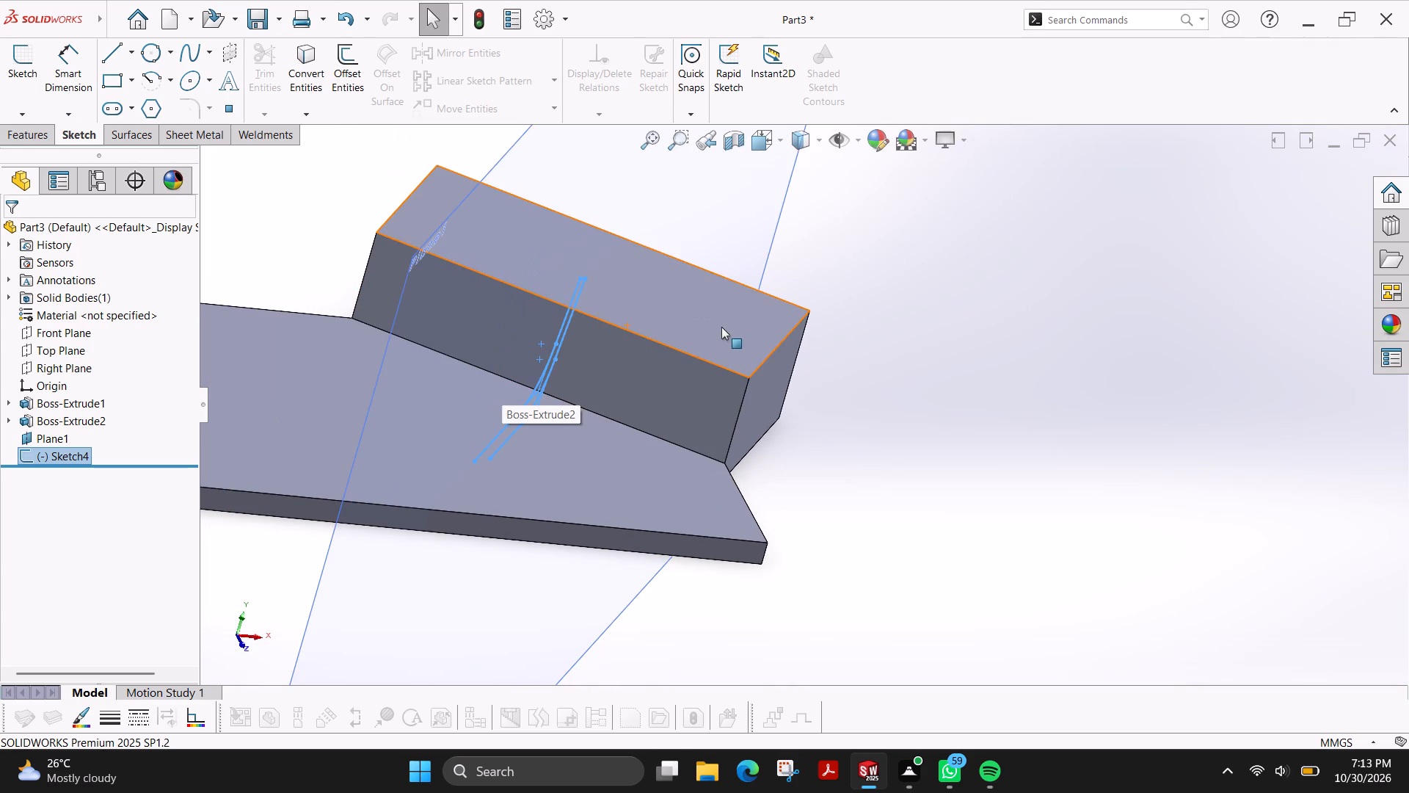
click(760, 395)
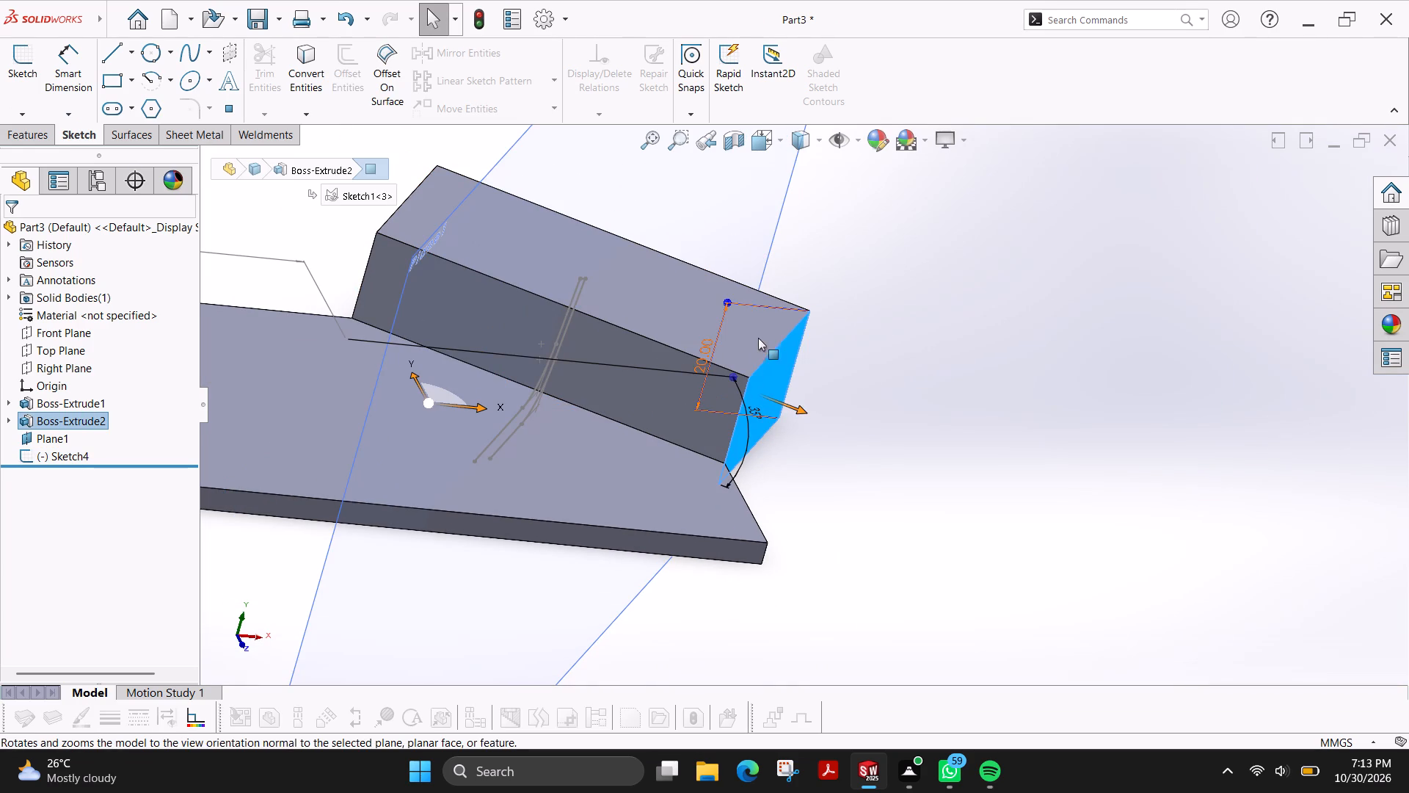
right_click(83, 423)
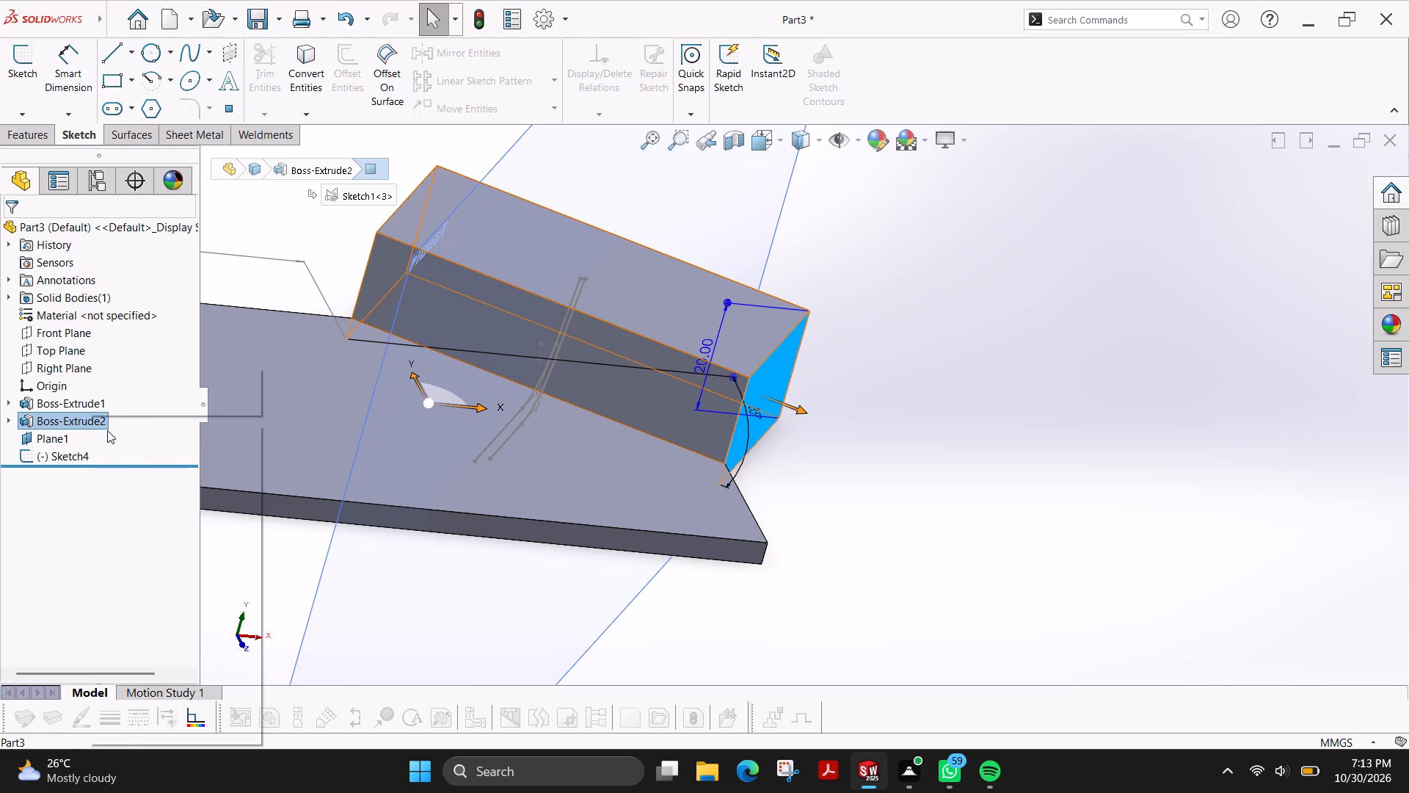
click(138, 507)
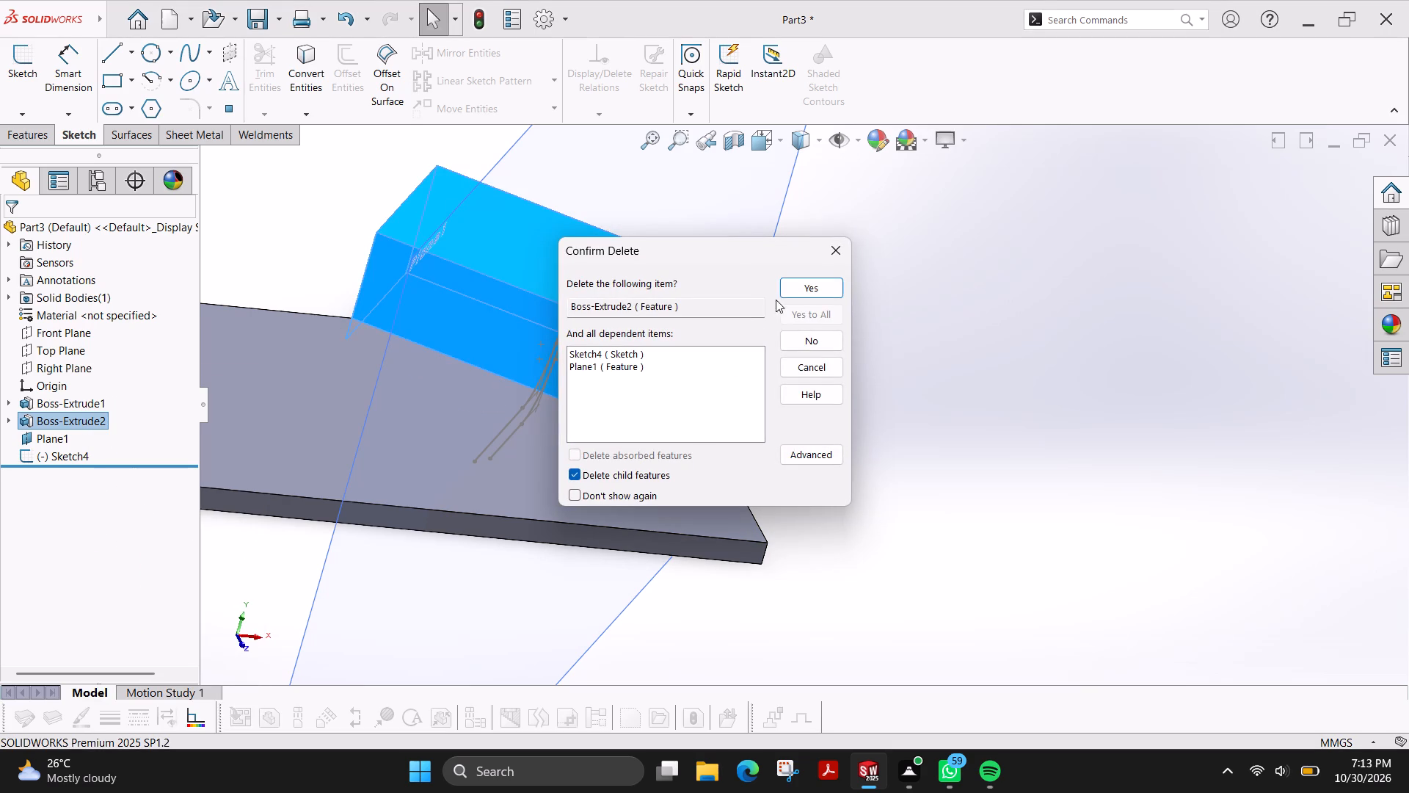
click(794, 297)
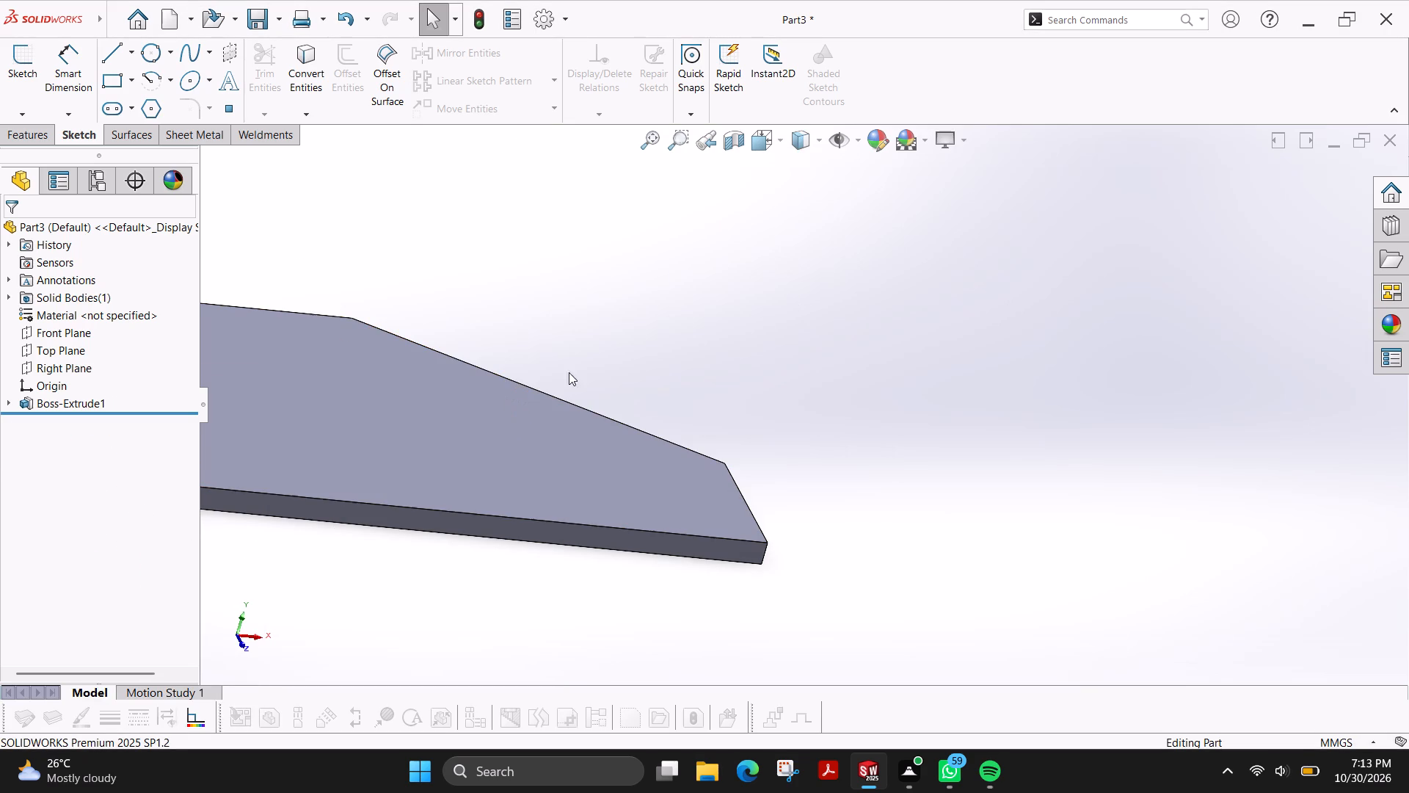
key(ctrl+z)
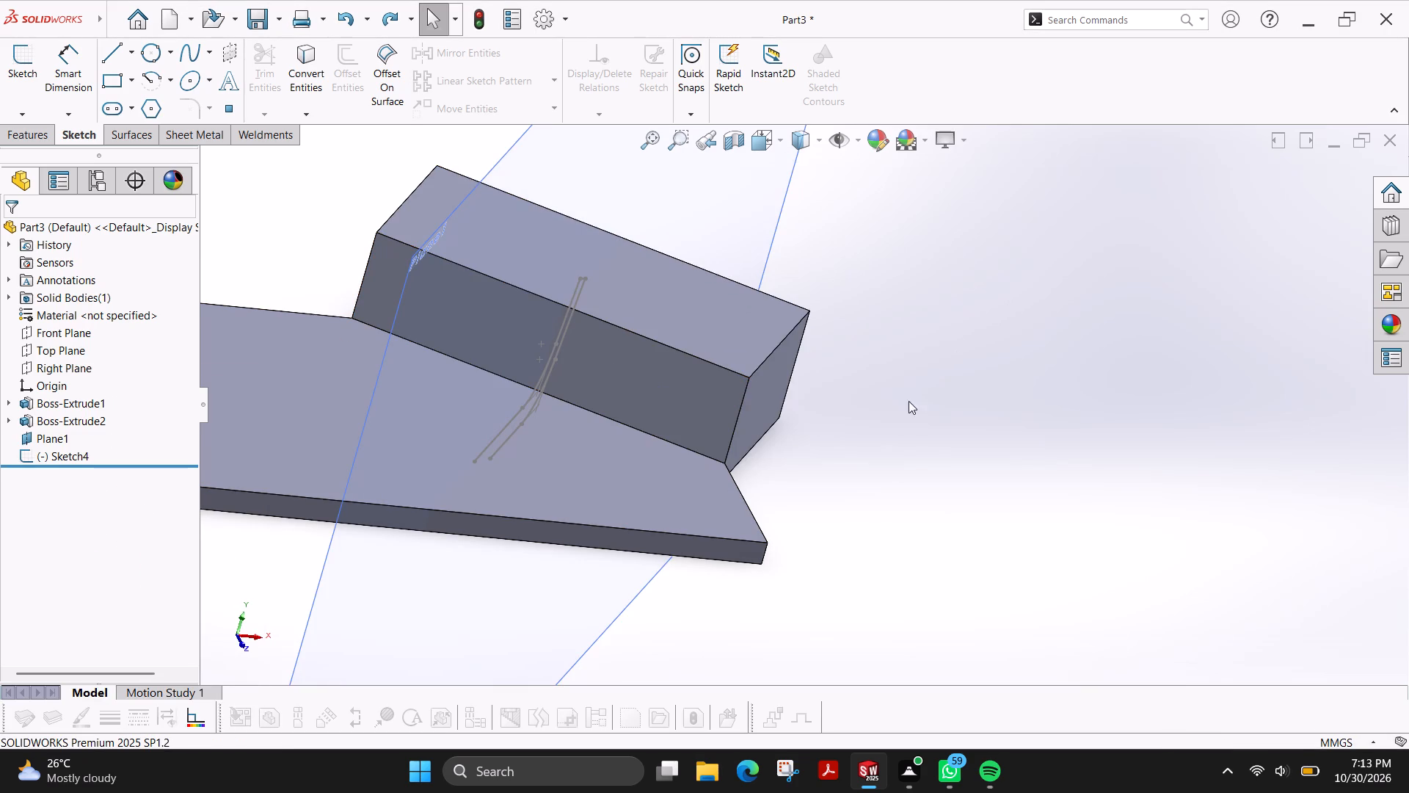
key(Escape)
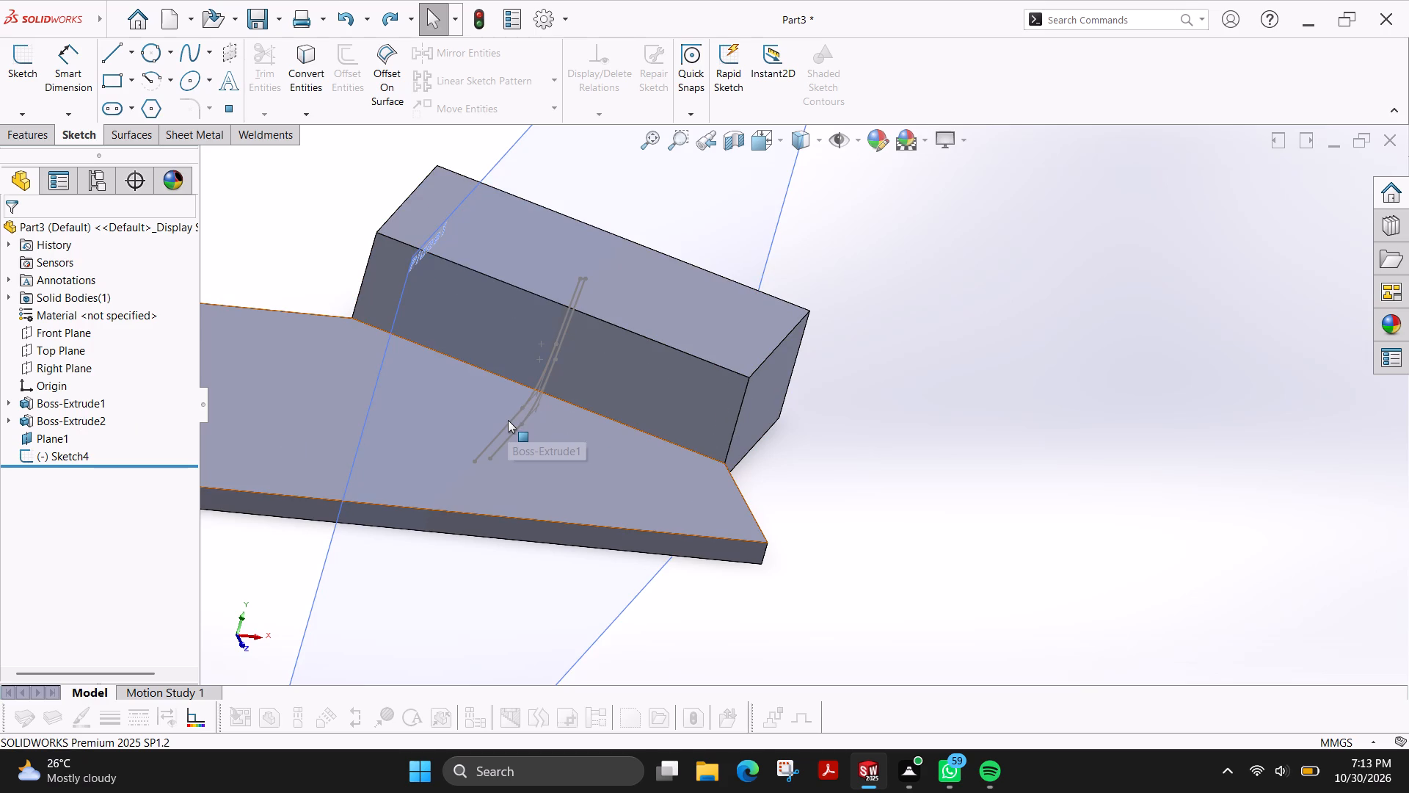
Delete the angled block Boss-Extrude2 while keeping its dependent Plane1 and Sketch4, continuing past the rebuild error.
middle_drag(897, 438, 798, 410)
scroll(798, 410, up, 1)
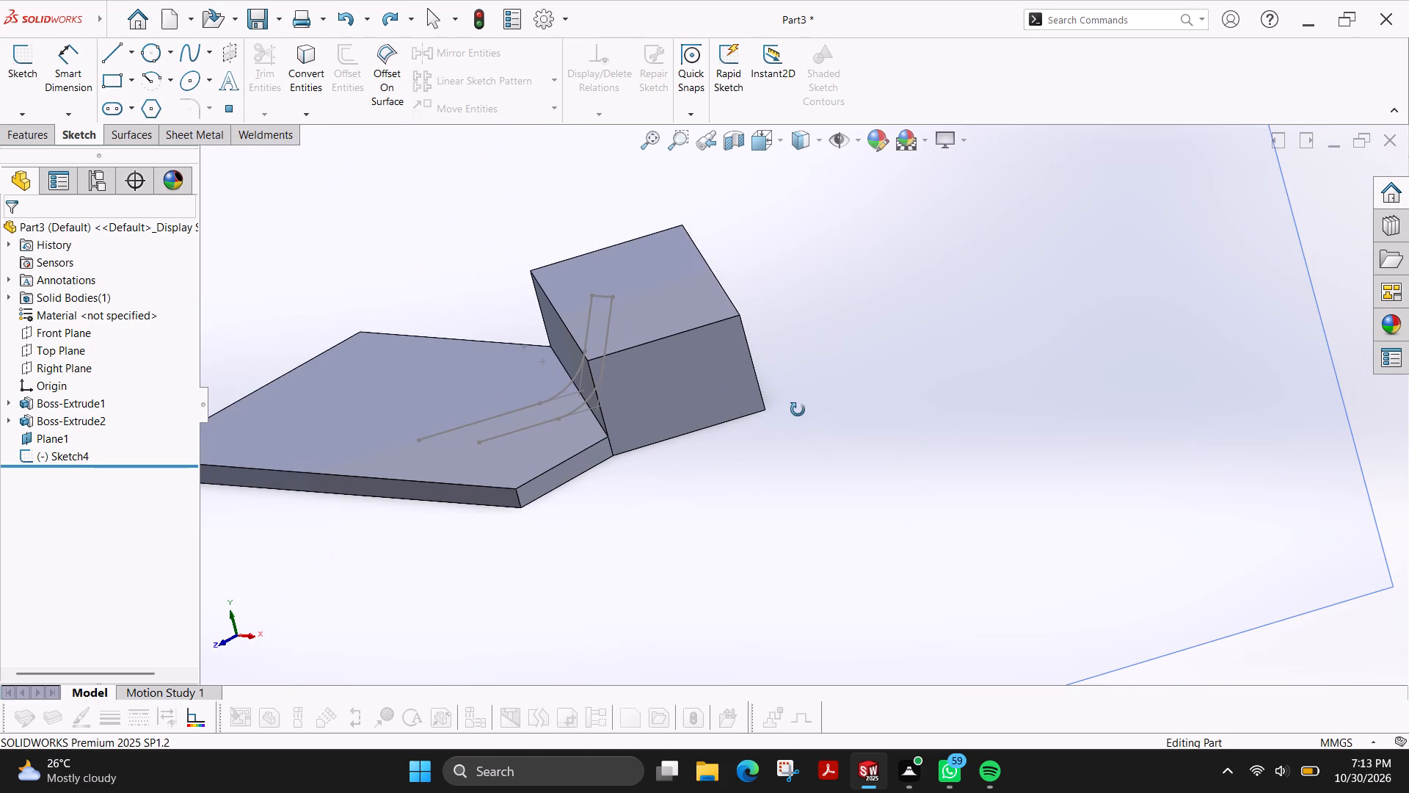
middle_drag(798, 410, 891, 421)
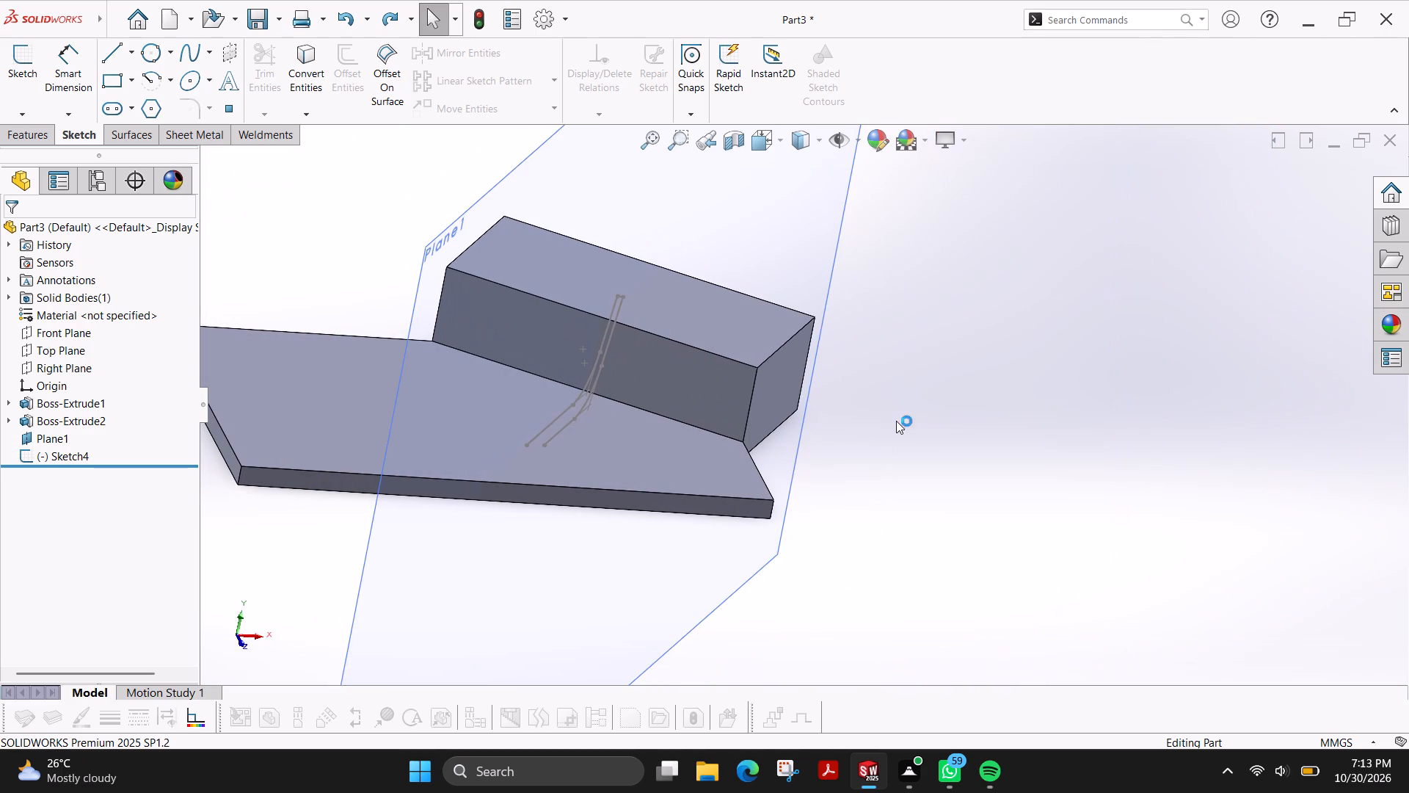
scroll(896, 421, up, 1)
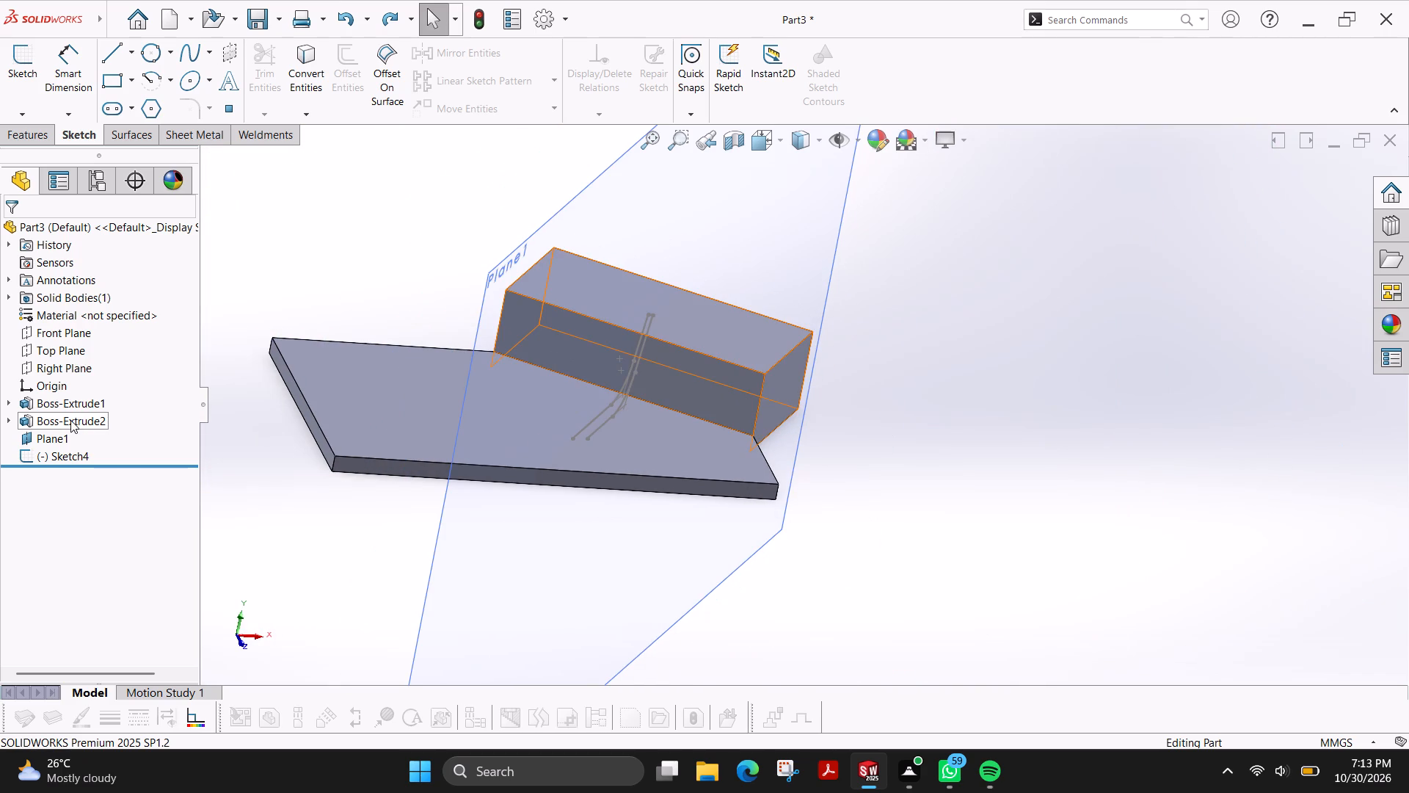
right_click(70, 420)
click(139, 510)
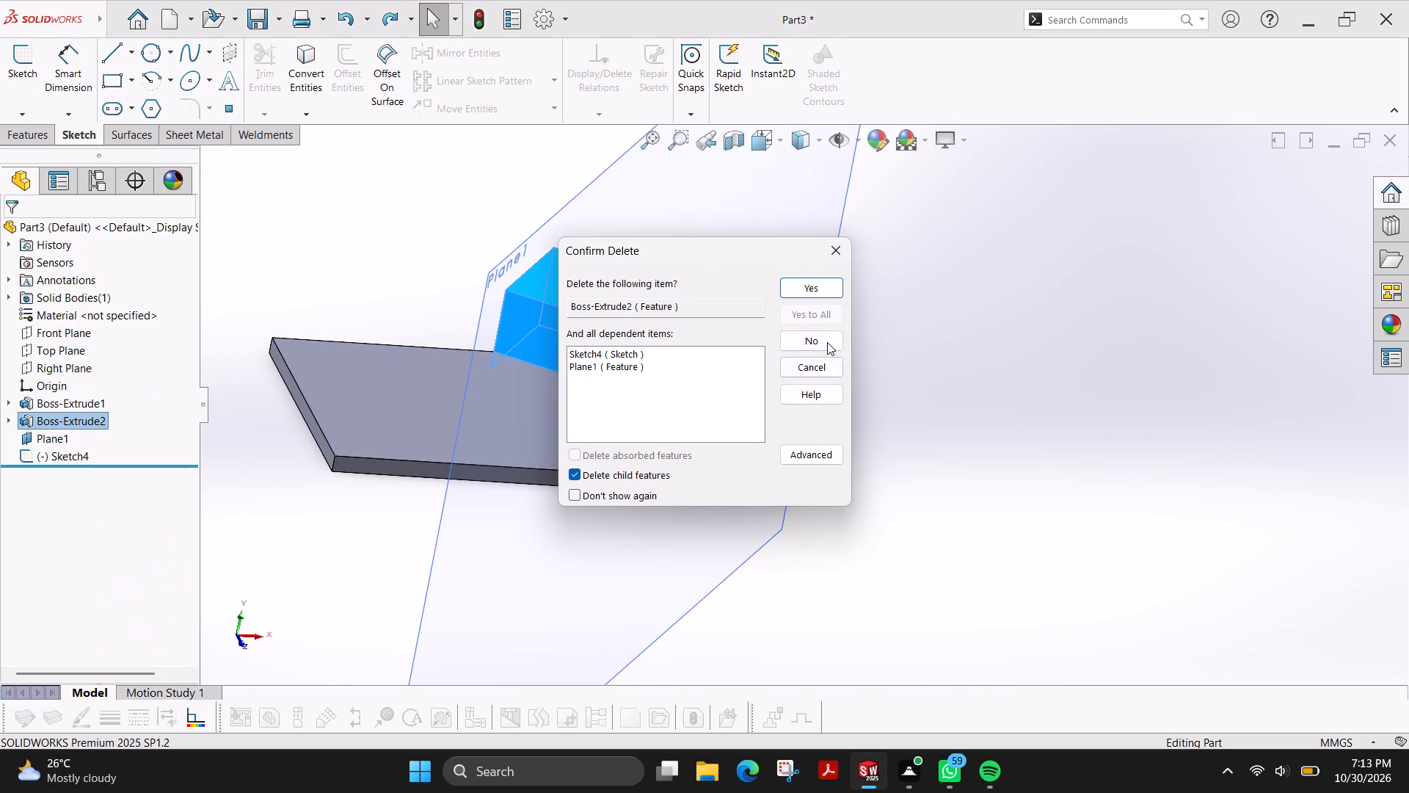
click(619, 359)
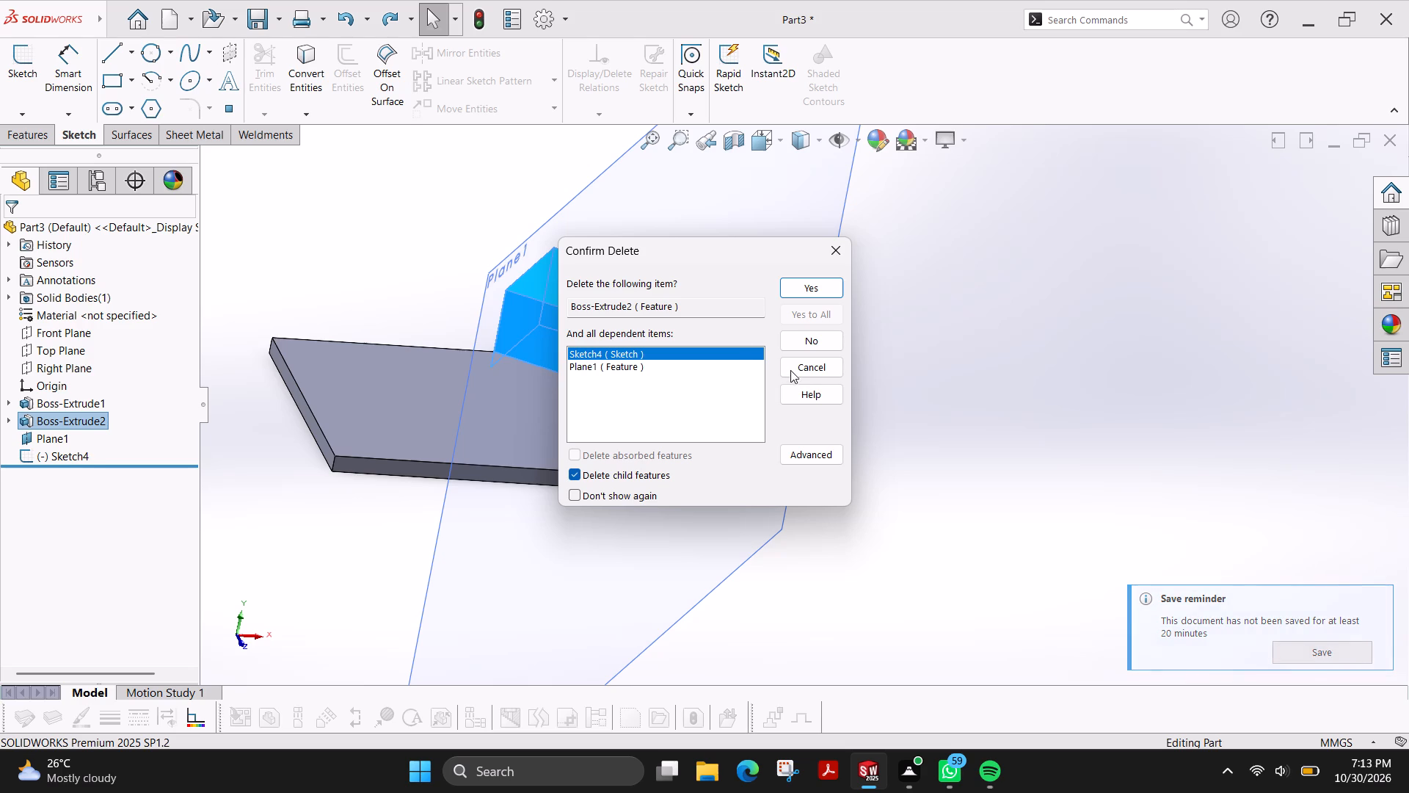
right_click(622, 350)
right_click(636, 353)
click(636, 353)
drag(636, 353, 644, 355)
click(666, 373)
click(617, 369)
click(634, 363)
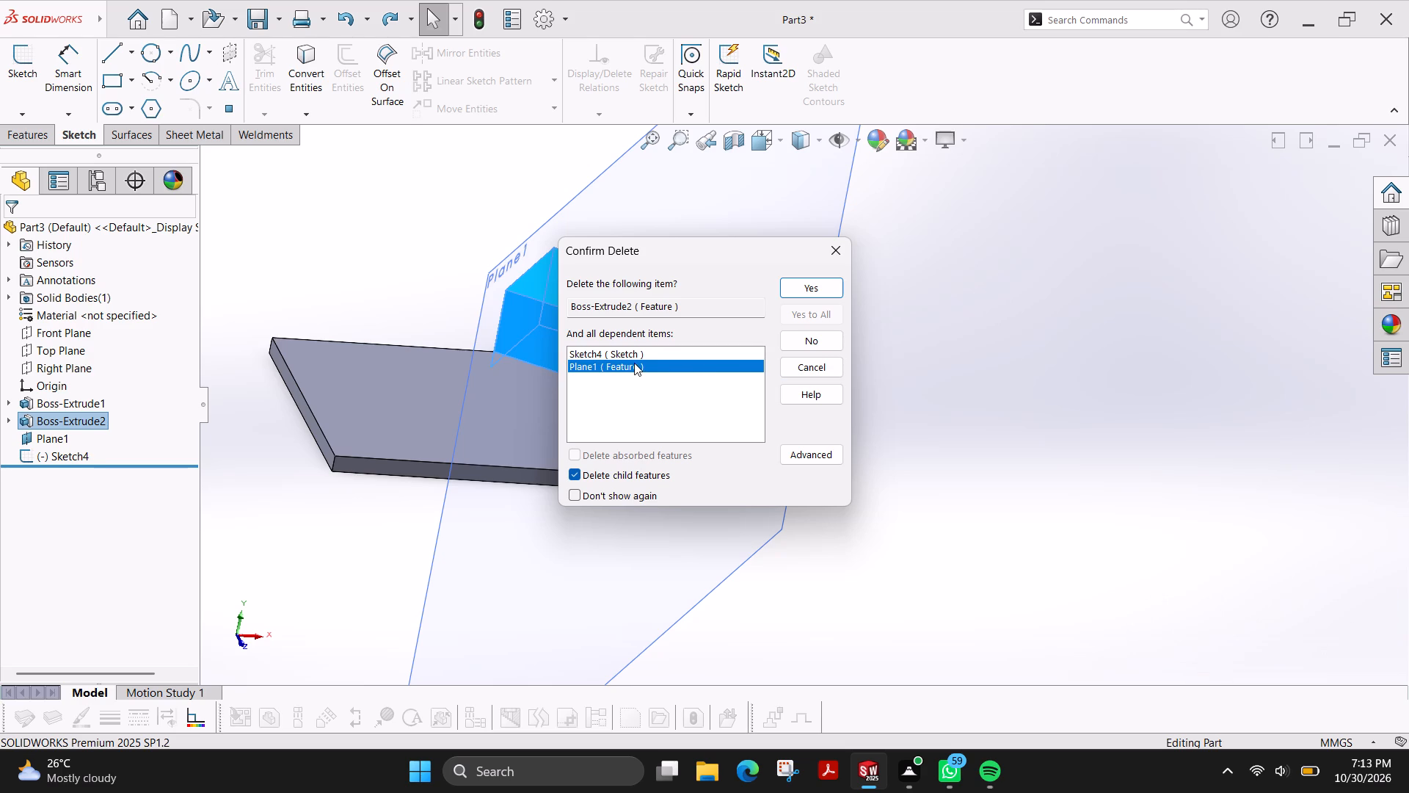
click(647, 358)
click(821, 456)
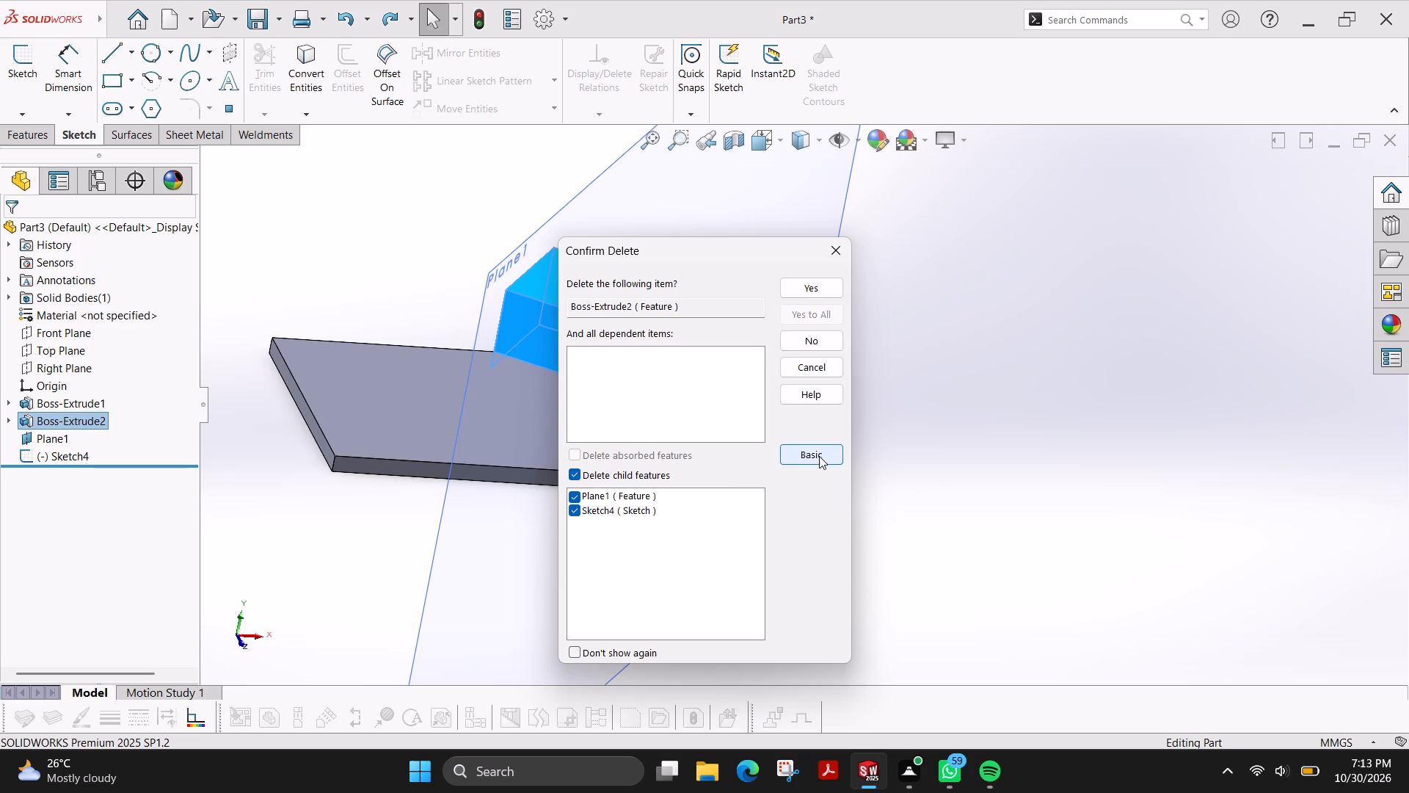
click(579, 509)
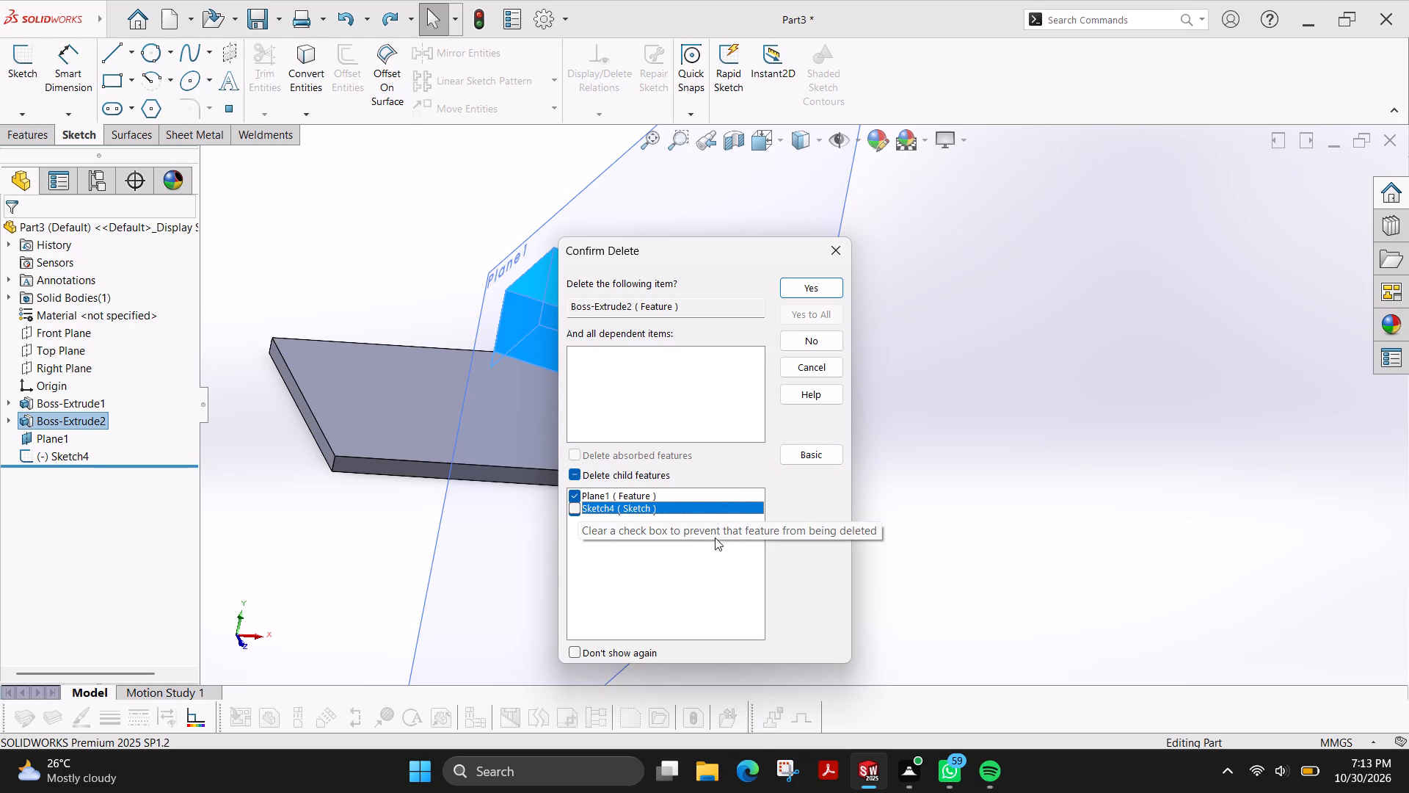
click(577, 499)
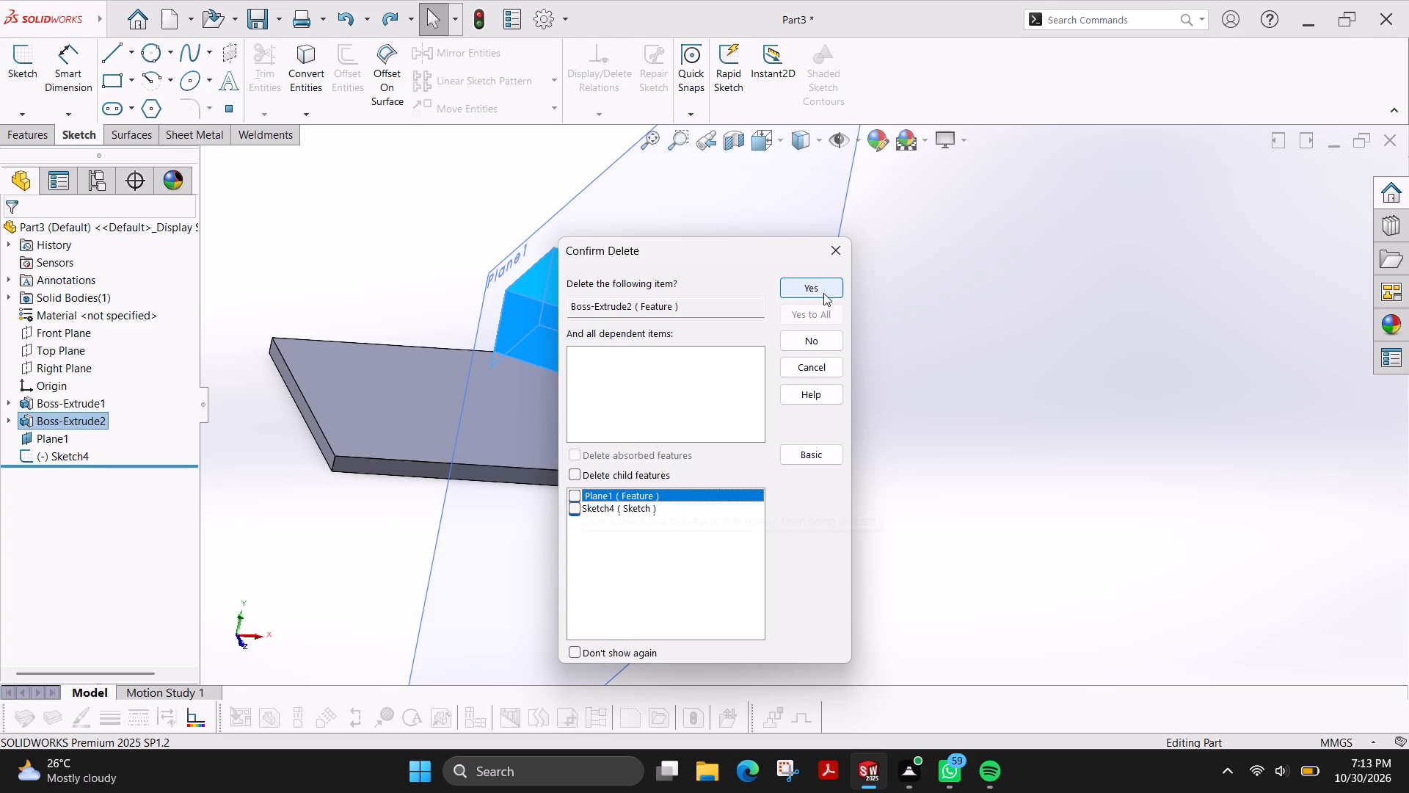
click(813, 292)
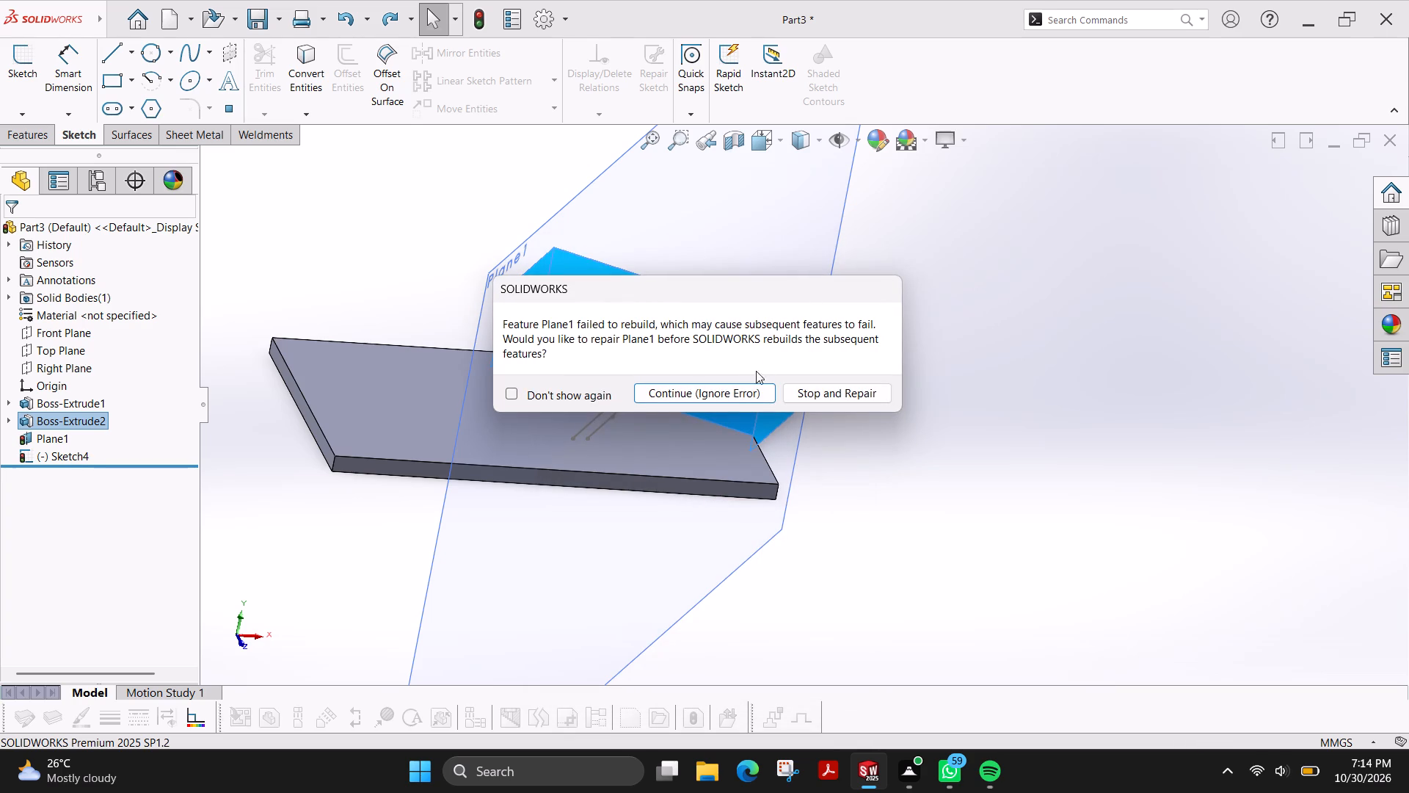
click(732, 394)
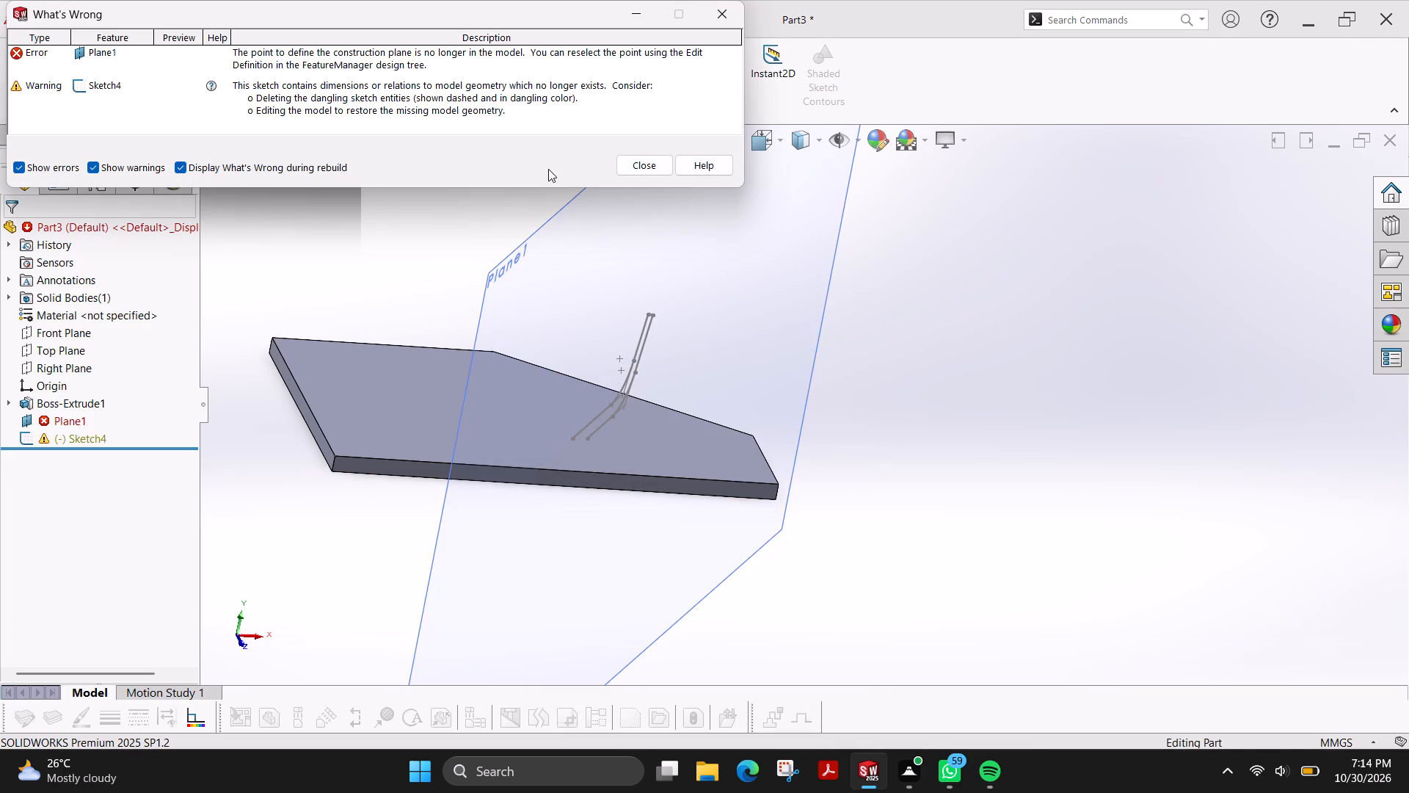
click(644, 169)
key(Escape)
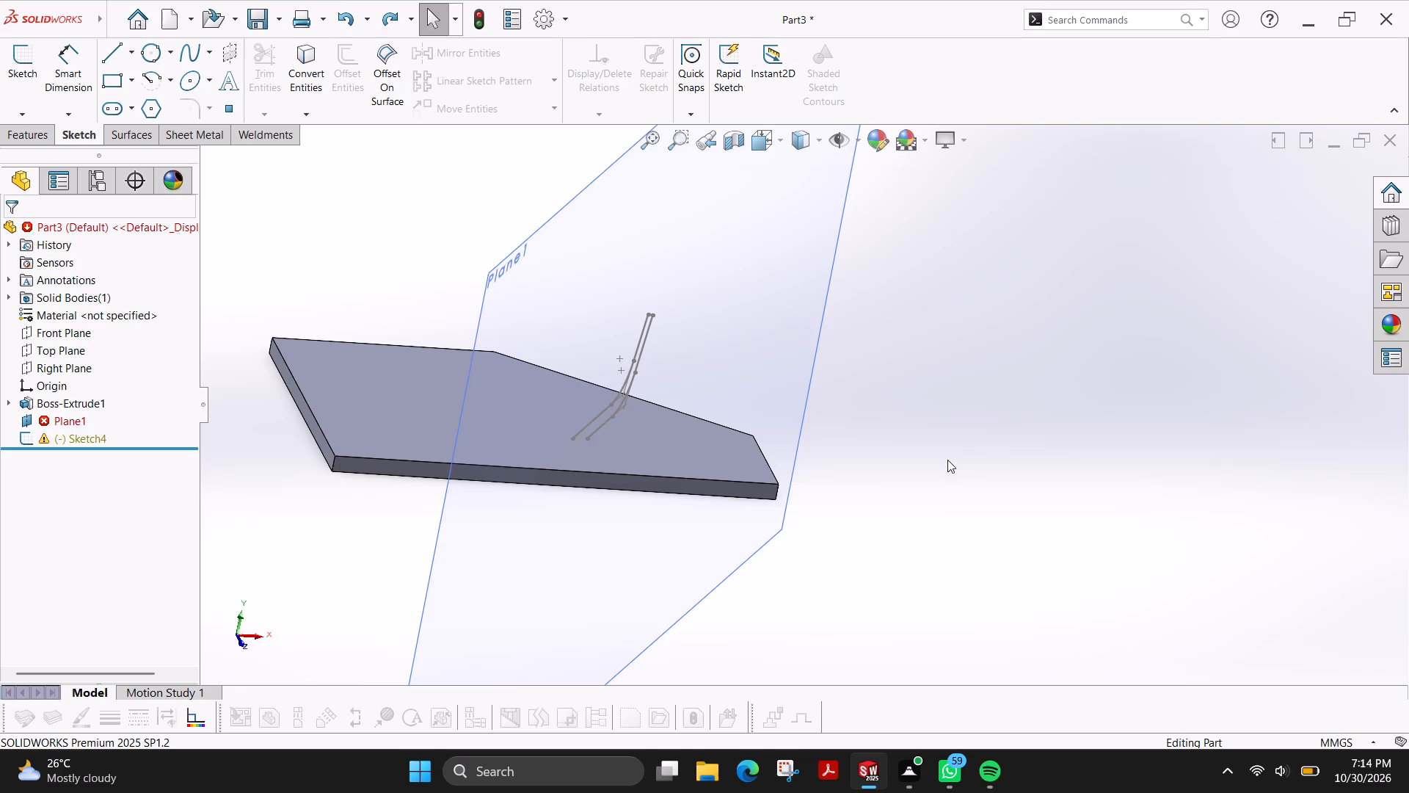
Reopen the bent wall sketch and close its profile with a line about 12 mm long joining the free ends of the two base lines.
middle_drag(954, 438, 836, 420)
scroll(610, 420, down, 2)
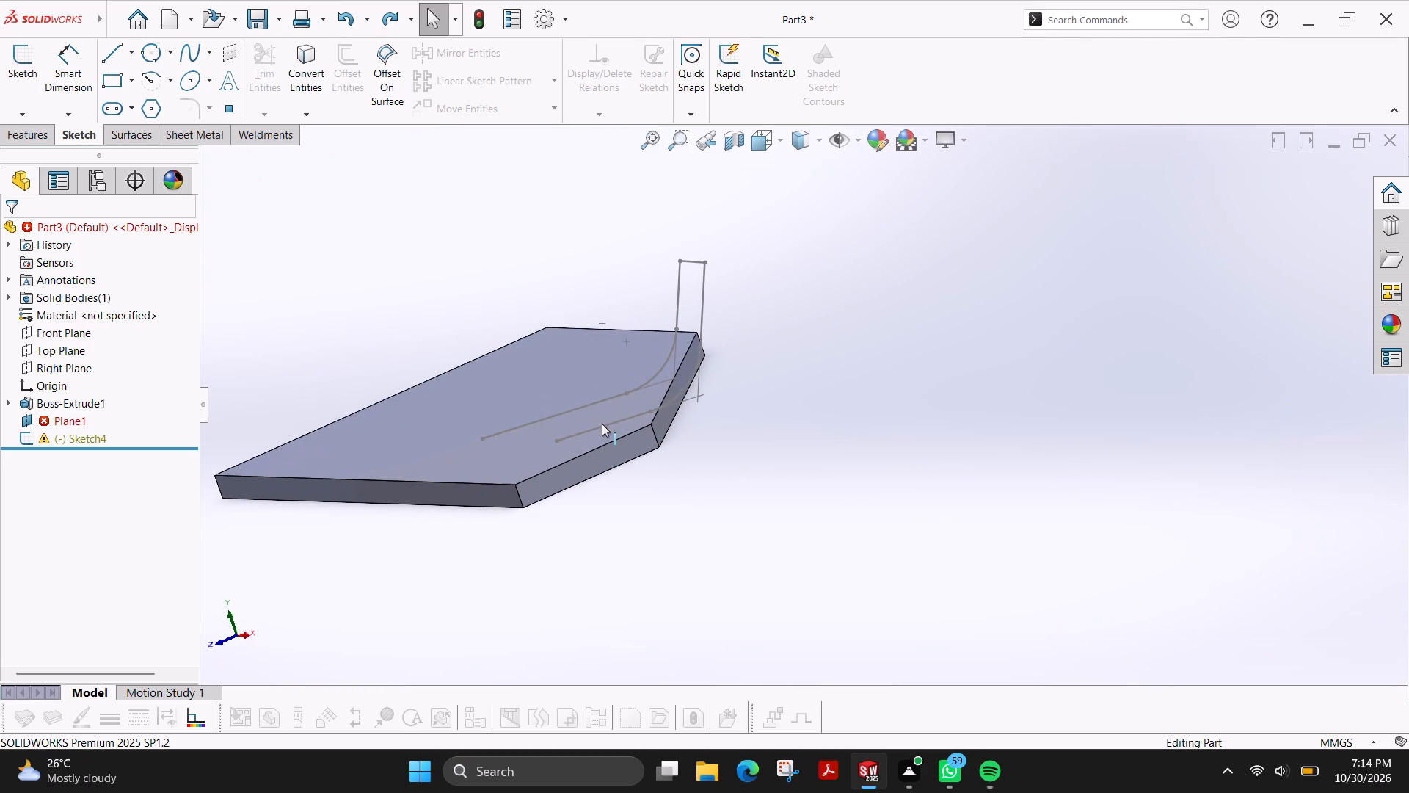
click(556, 419)
click(26, 57)
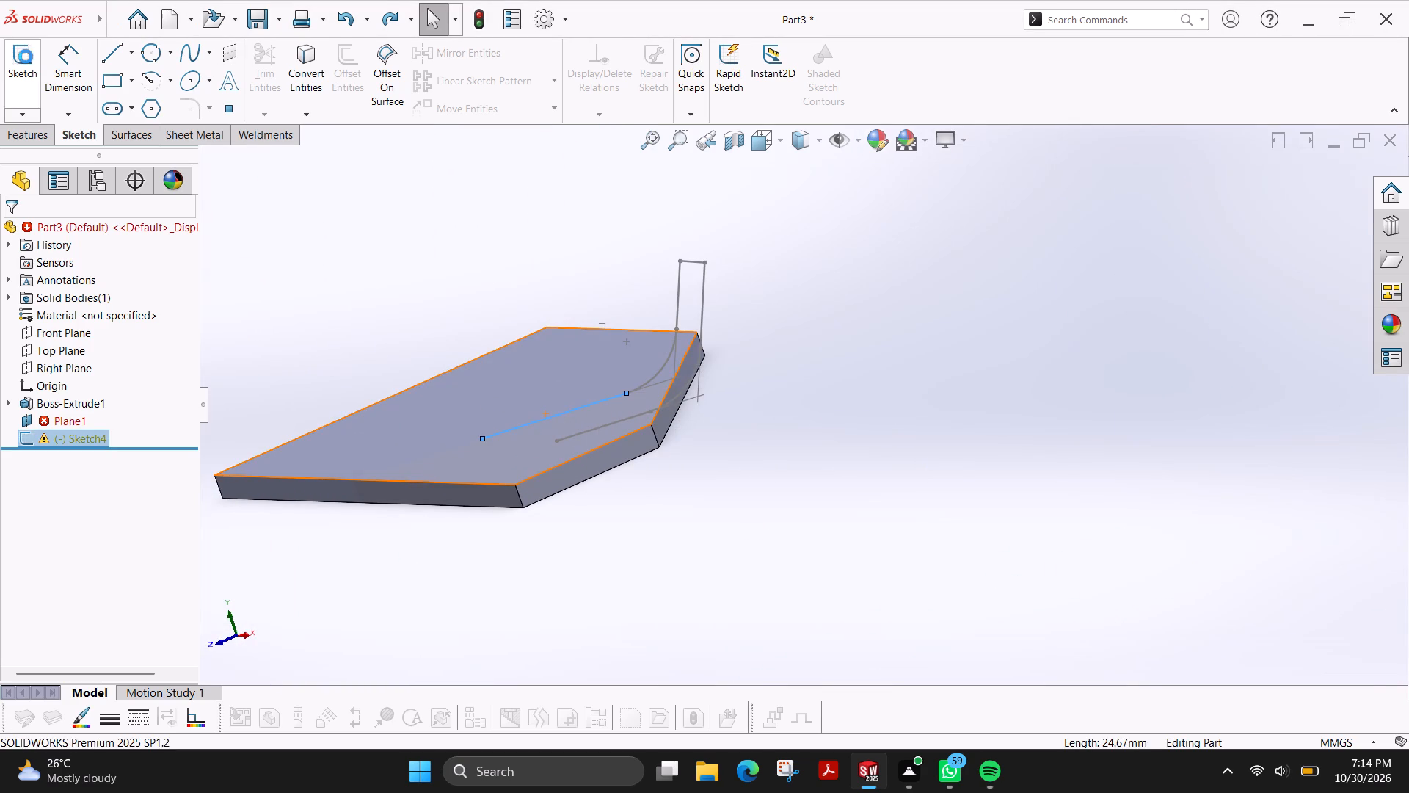
scroll(795, 361, down, 6)
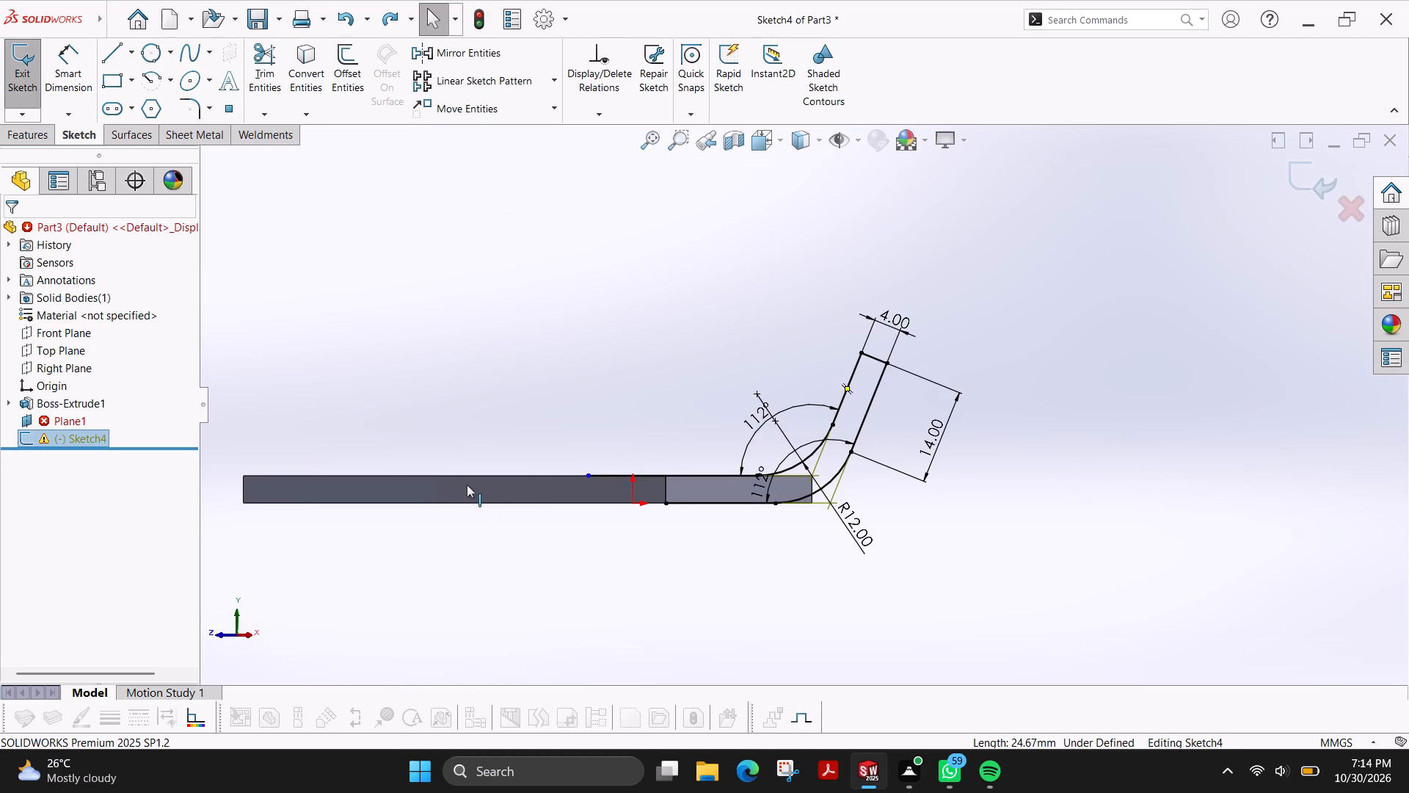
click(62, 419)
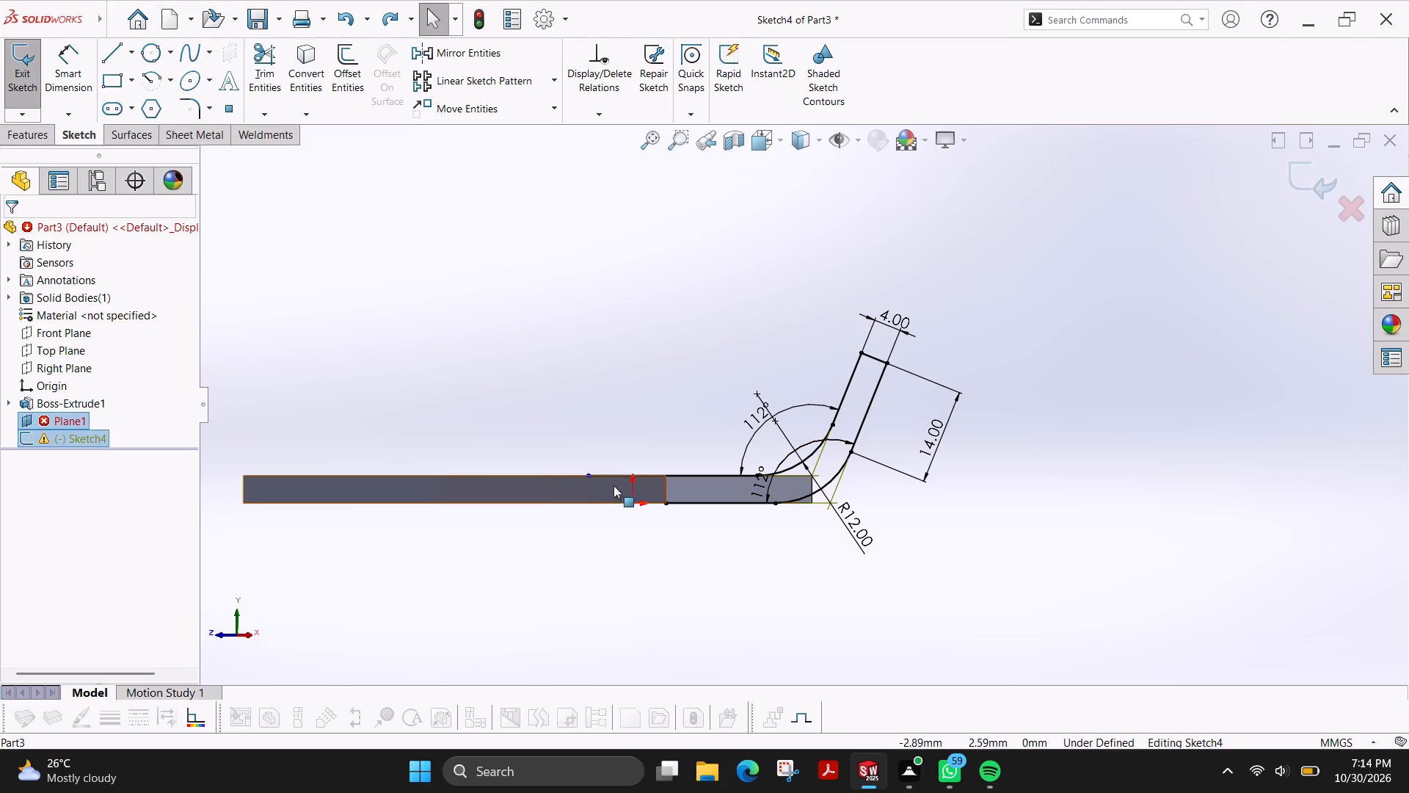
click(109, 59)
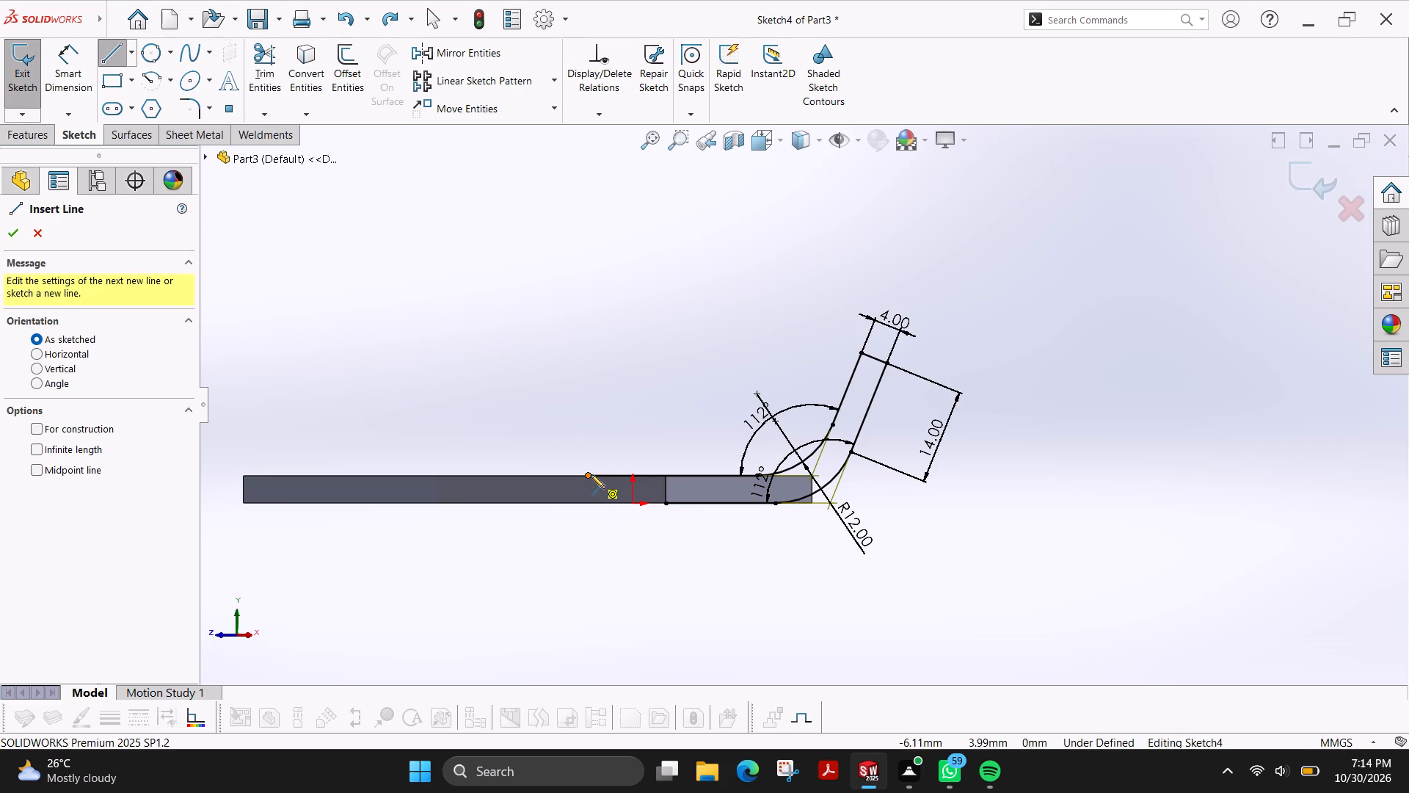
click(587, 474)
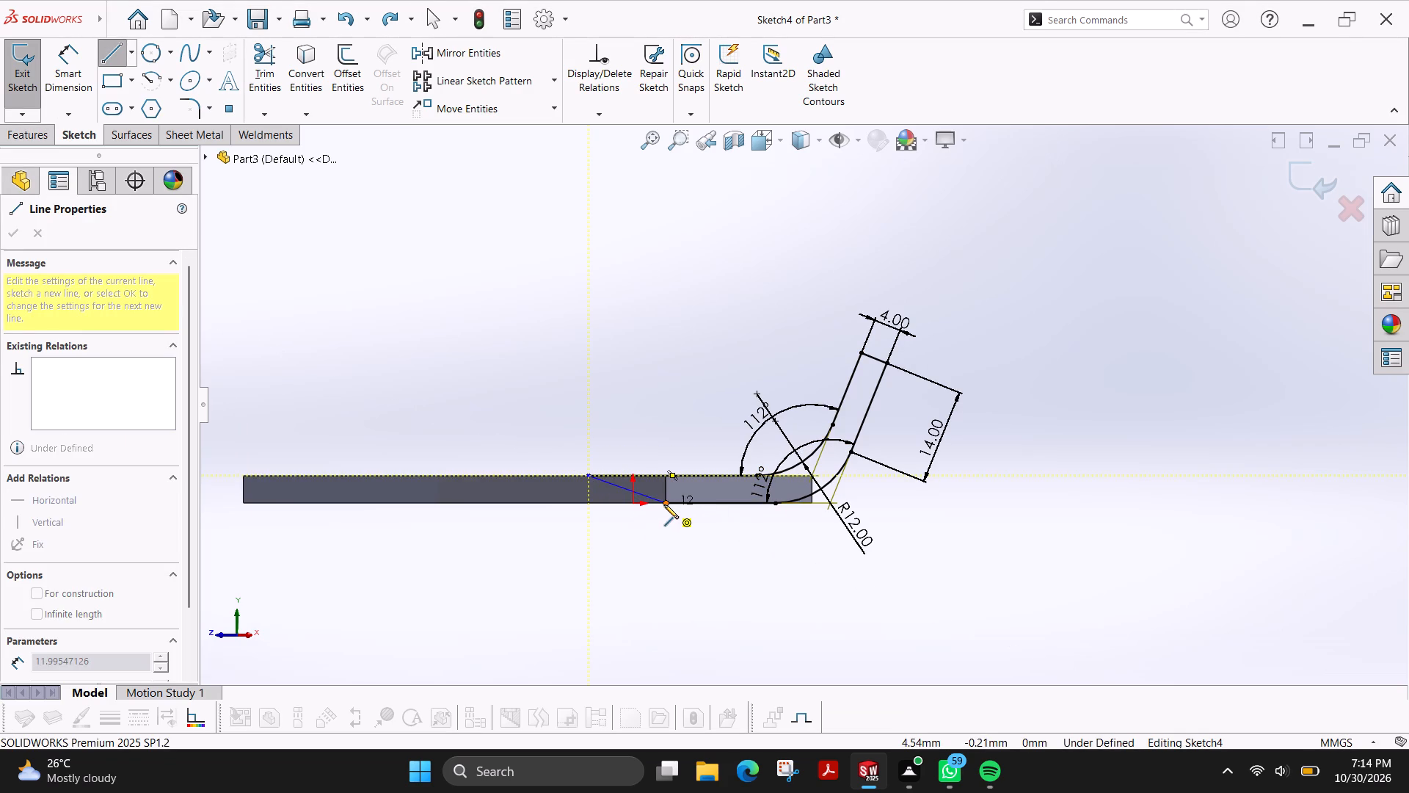
click(664, 504)
key(Escape)
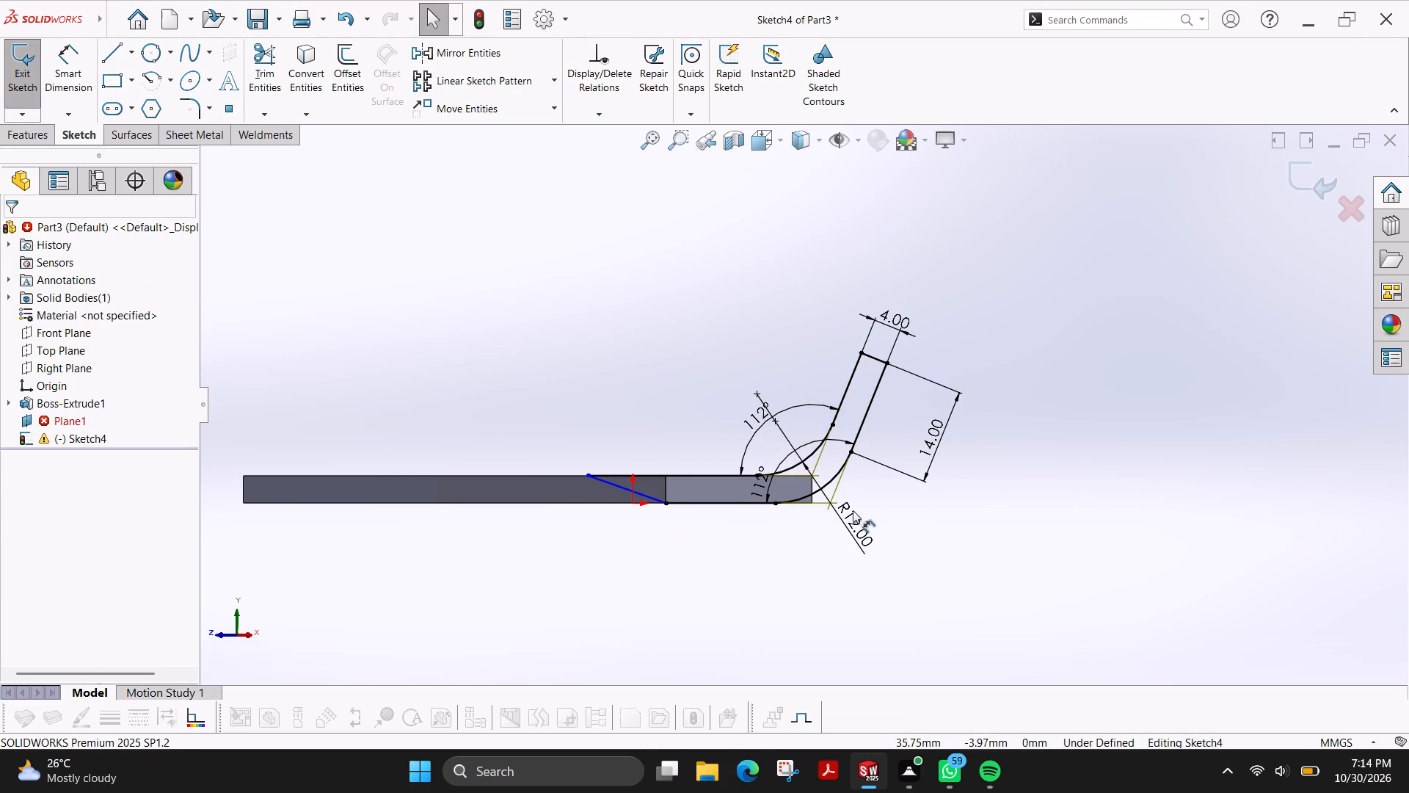
Extrude the closed bent wall profile 70 mm using the Mid Plane end condition, merged with the base.
scroll(831, 500, up, 3)
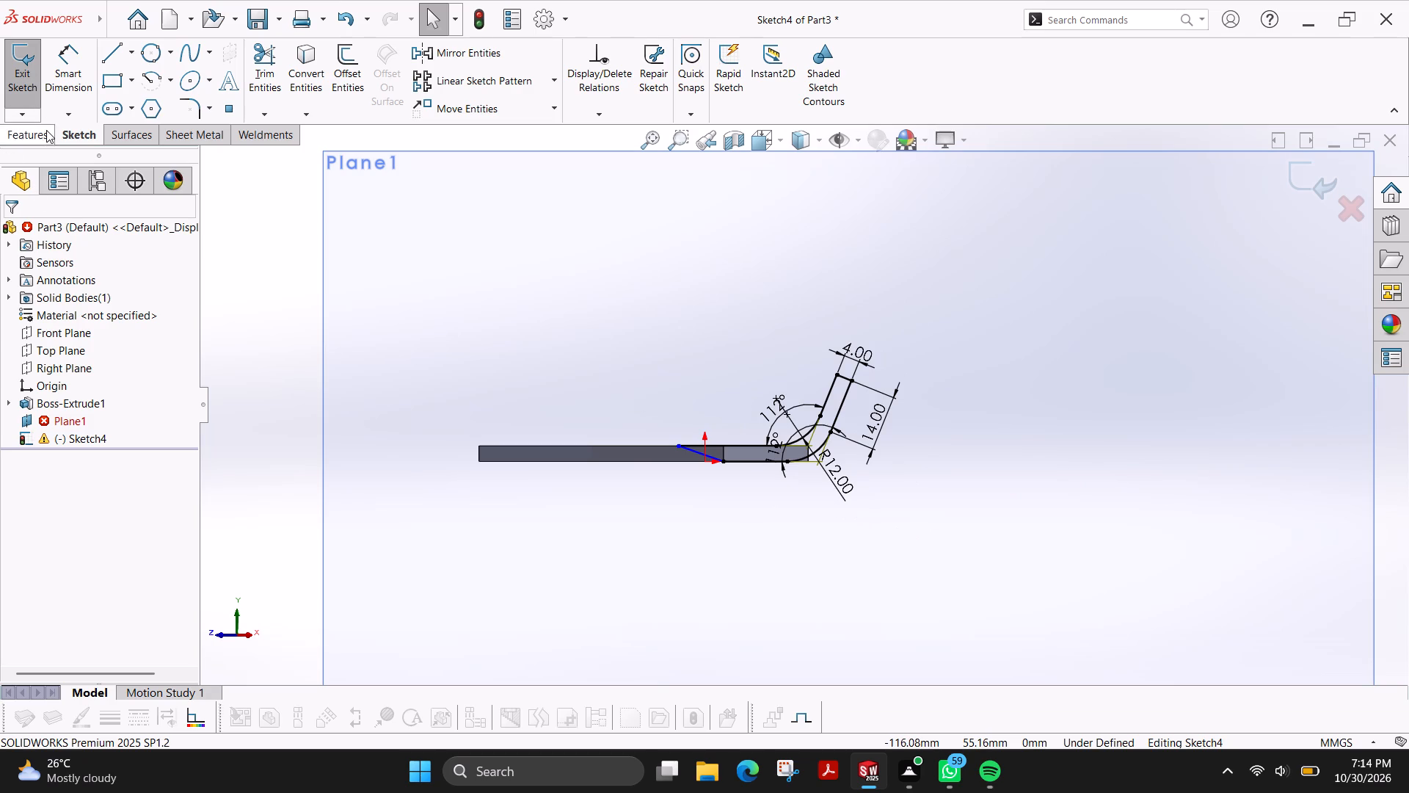
click(33, 128)
click(26, 62)
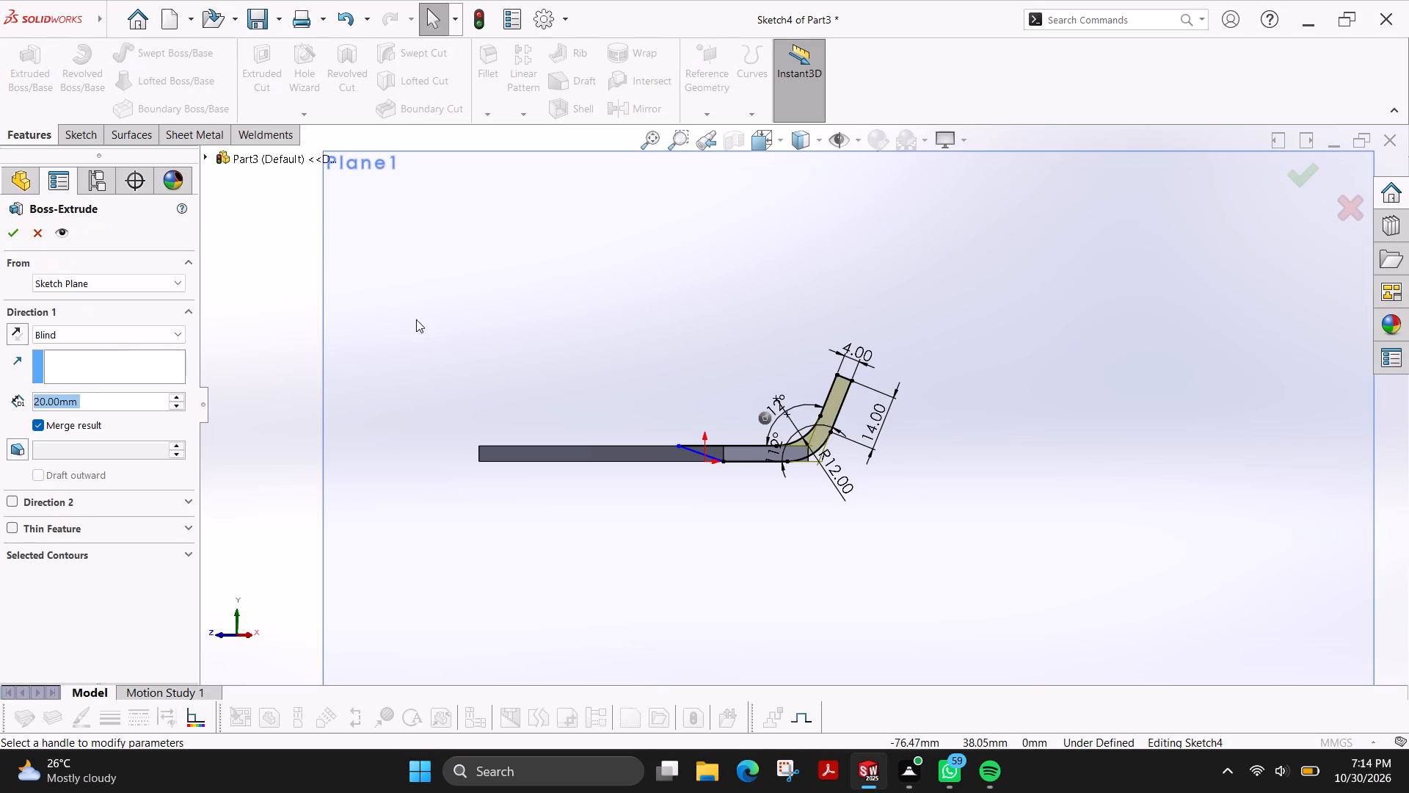
scroll(473, 341, up, 2)
middle_drag(485, 326, 573, 485)
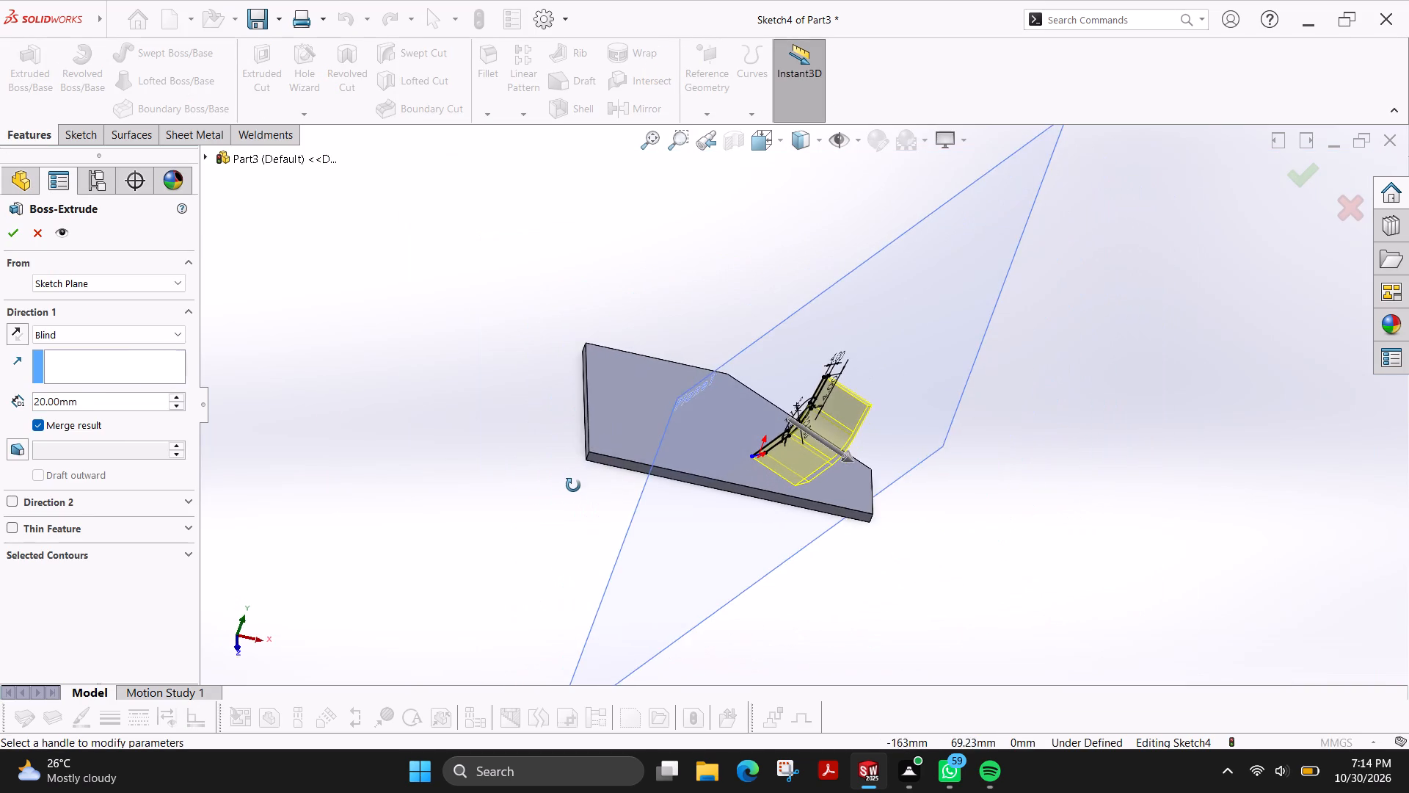
middle_drag(573, 485, 545, 526)
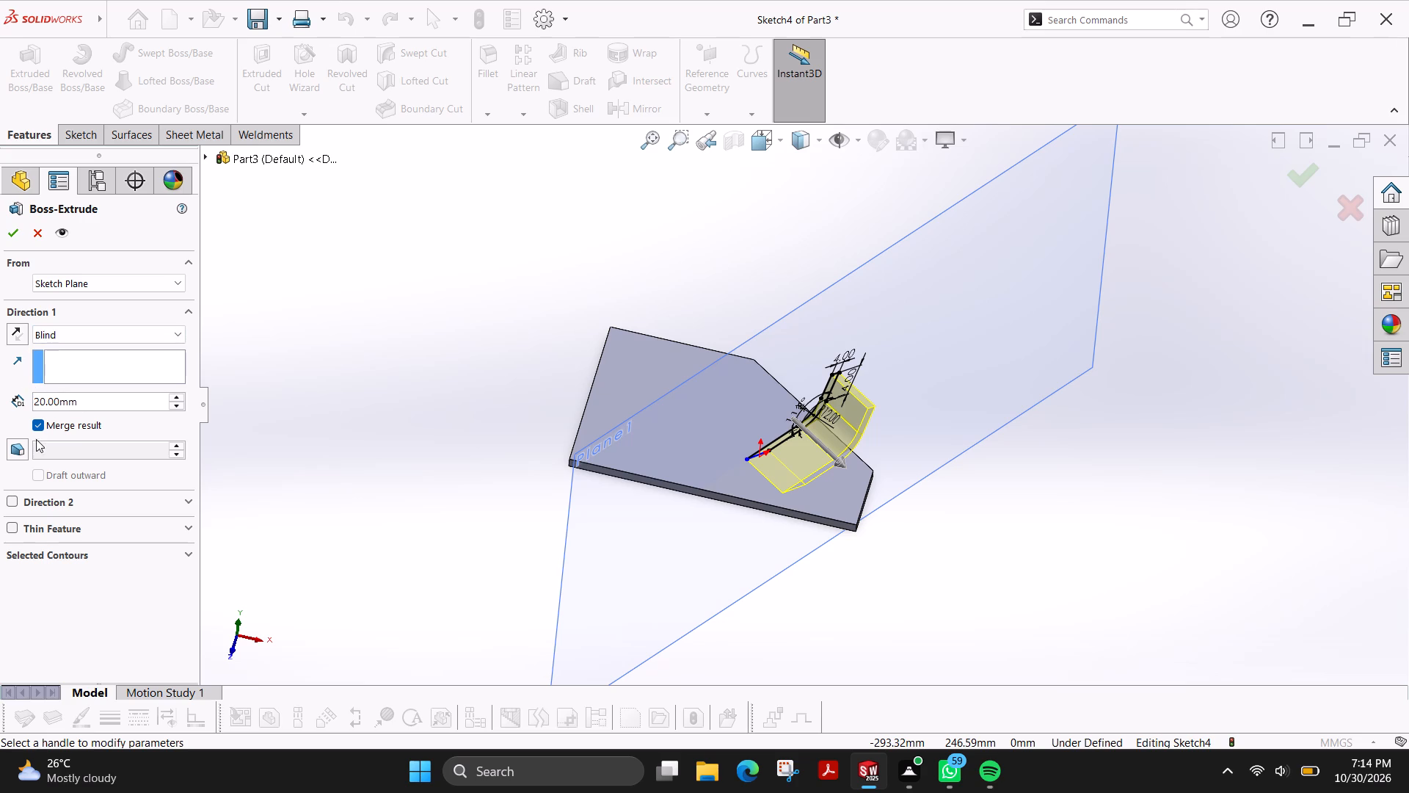
click(76, 328)
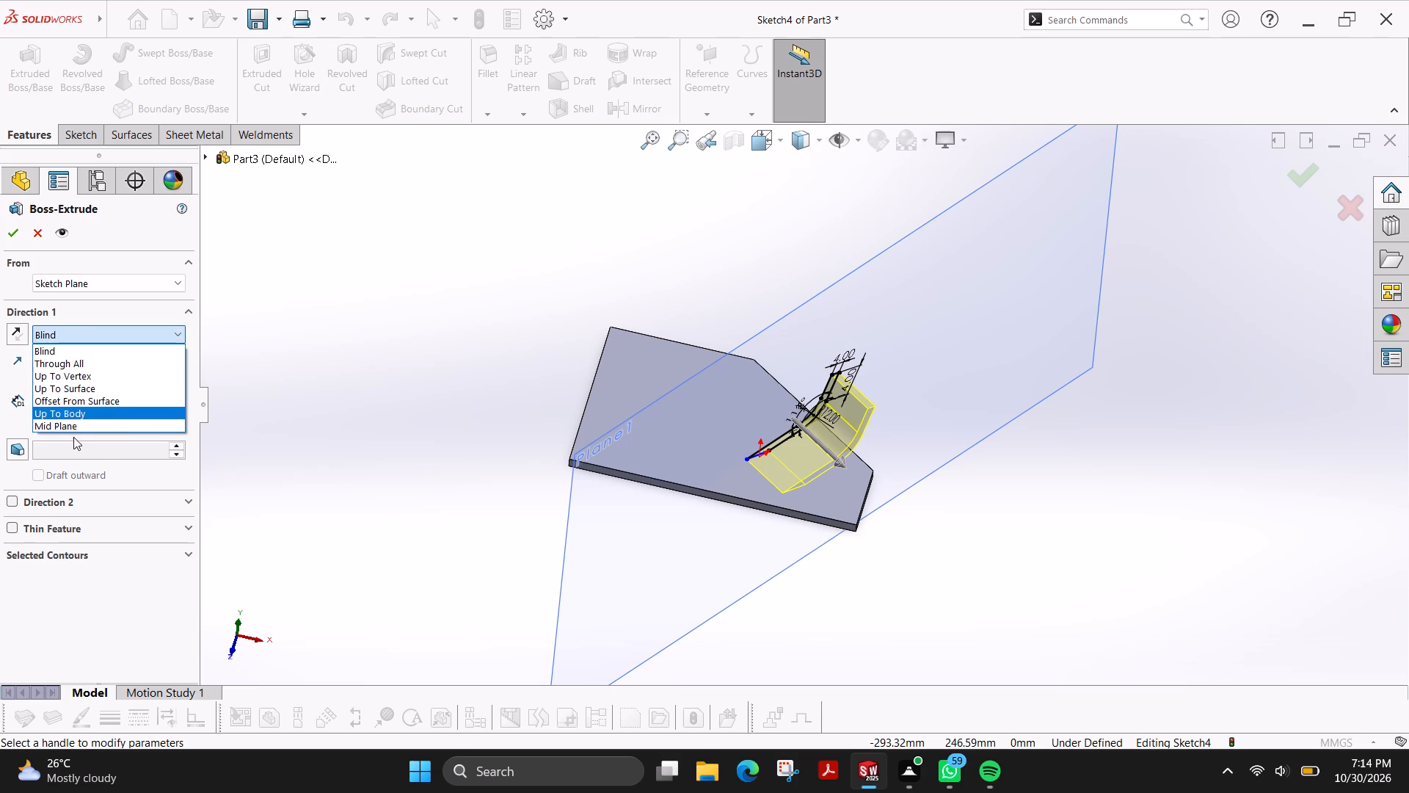
click(73, 427)
triple_click(181, 394)
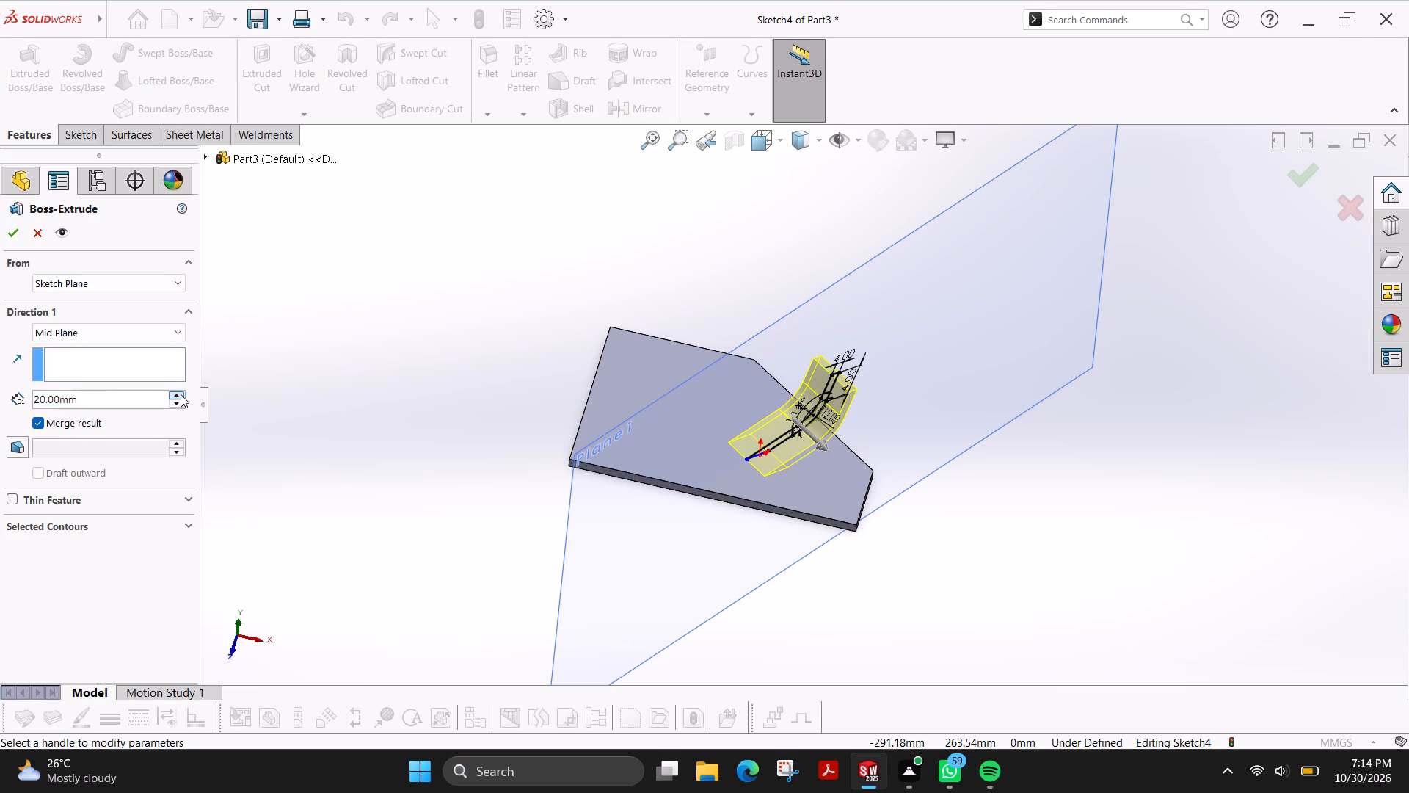
click(181, 394)
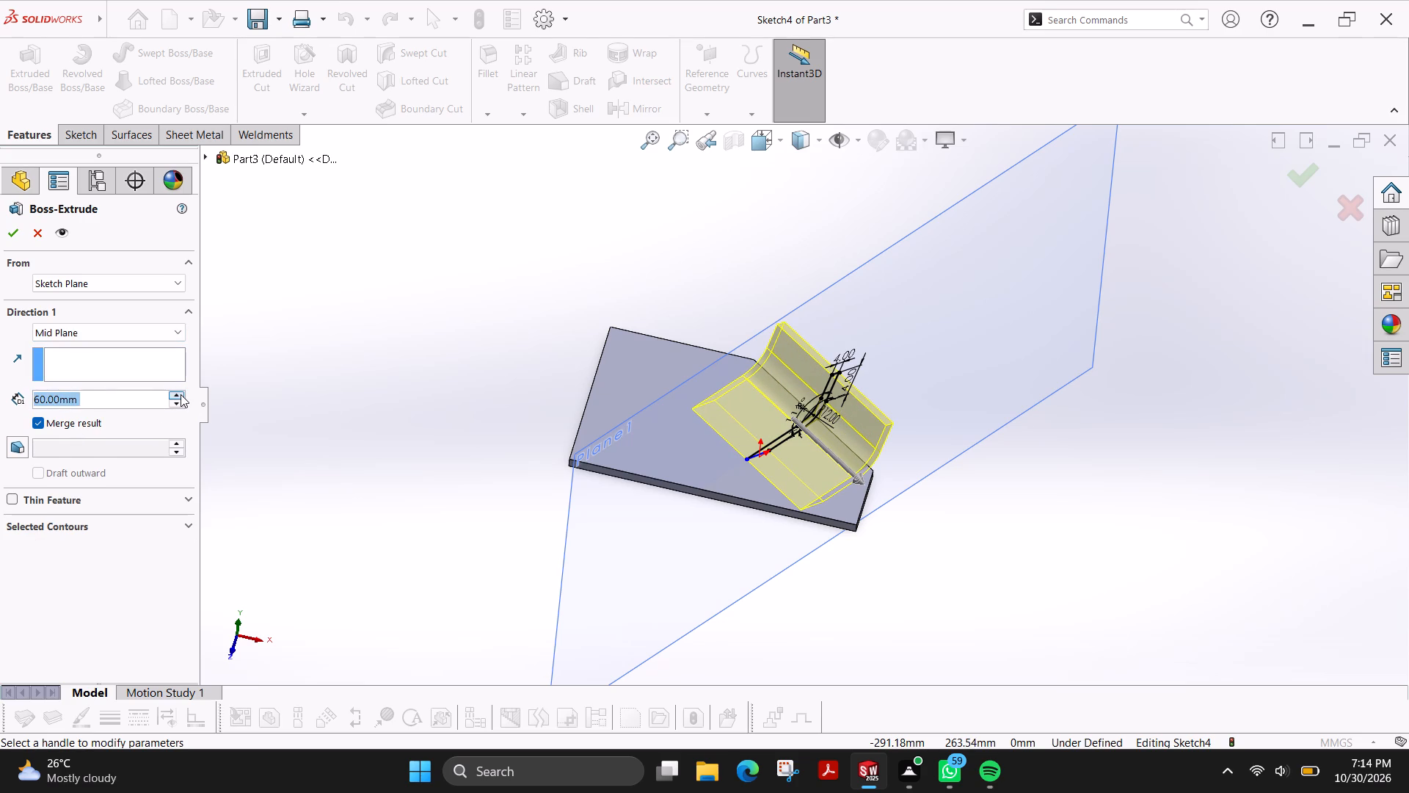
click(181, 394)
middle_drag(1027, 454, 966, 452)
scroll(842, 508, down, 4)
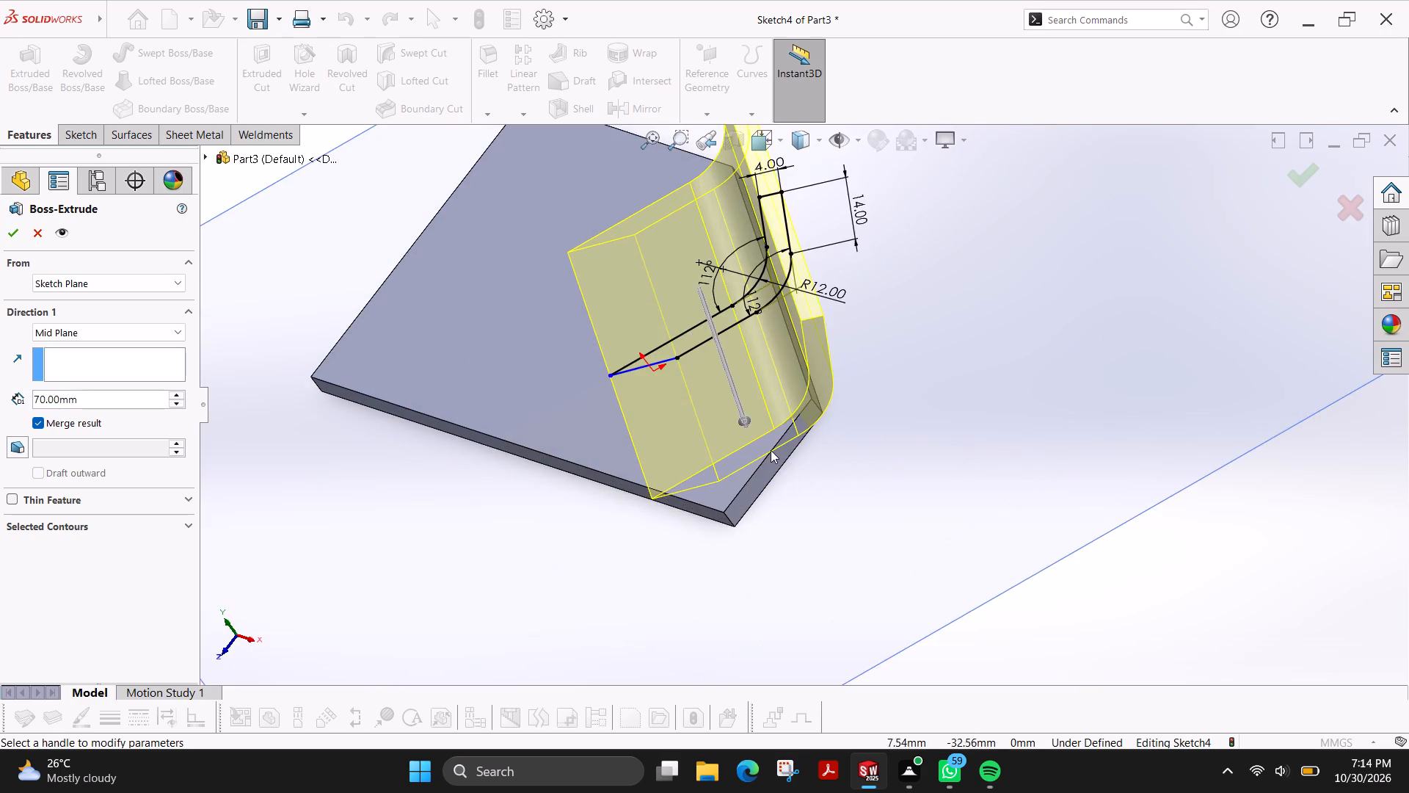
scroll(769, 439, down, 4)
middle_drag(887, 404, 774, 275)
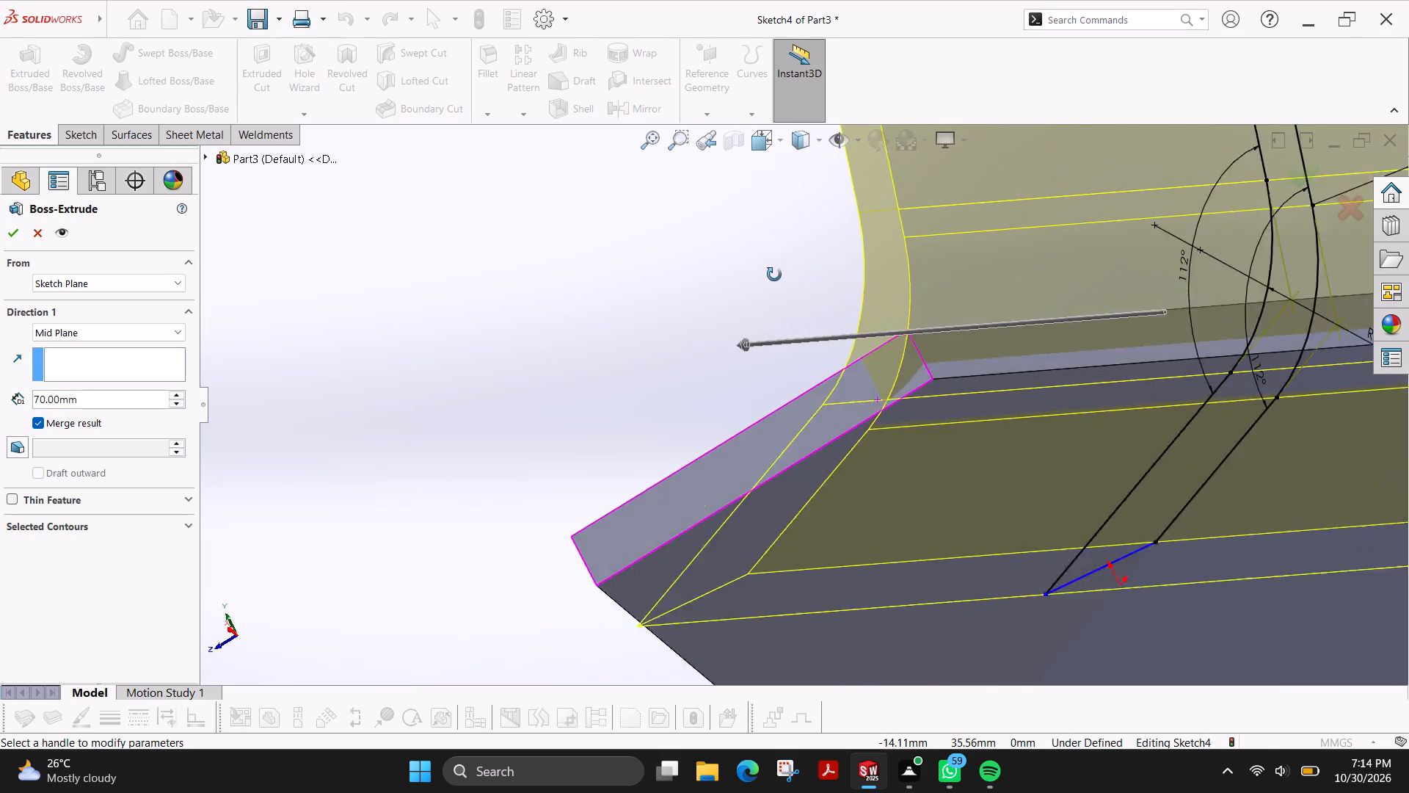
middle_drag(774, 275, 722, 275)
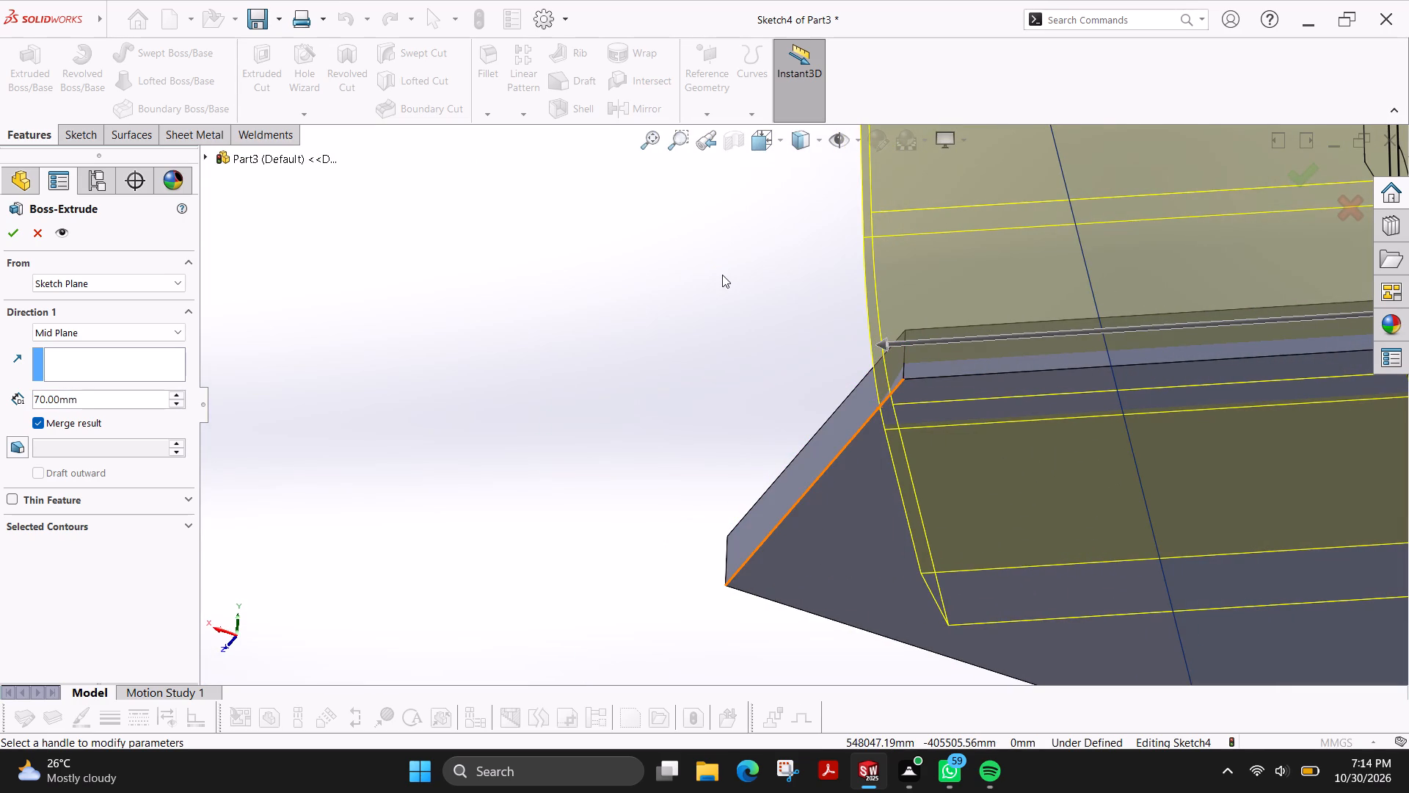
middle_drag(732, 275, 834, 313)
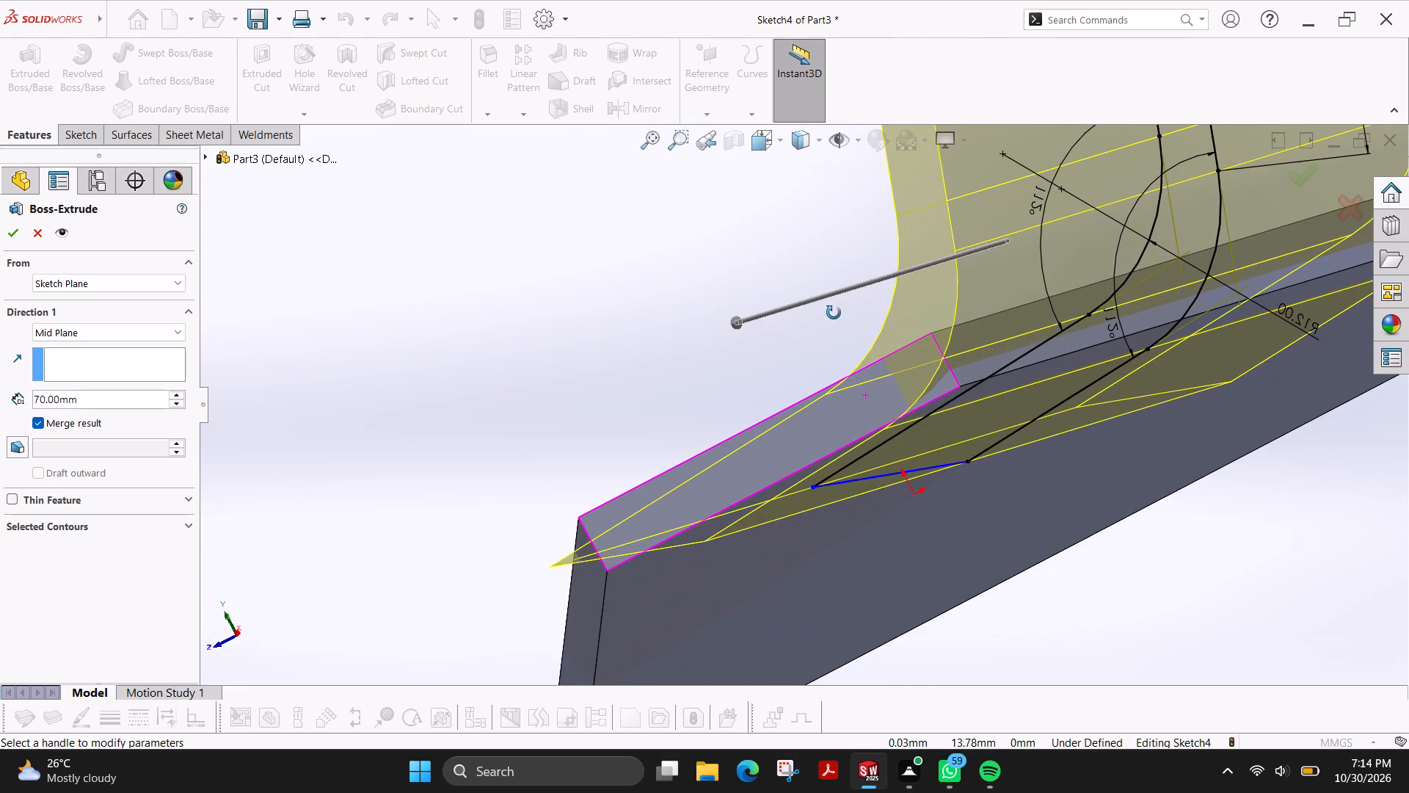
middle_drag(834, 313, 878, 326)
scroll(878, 326, up, 3)
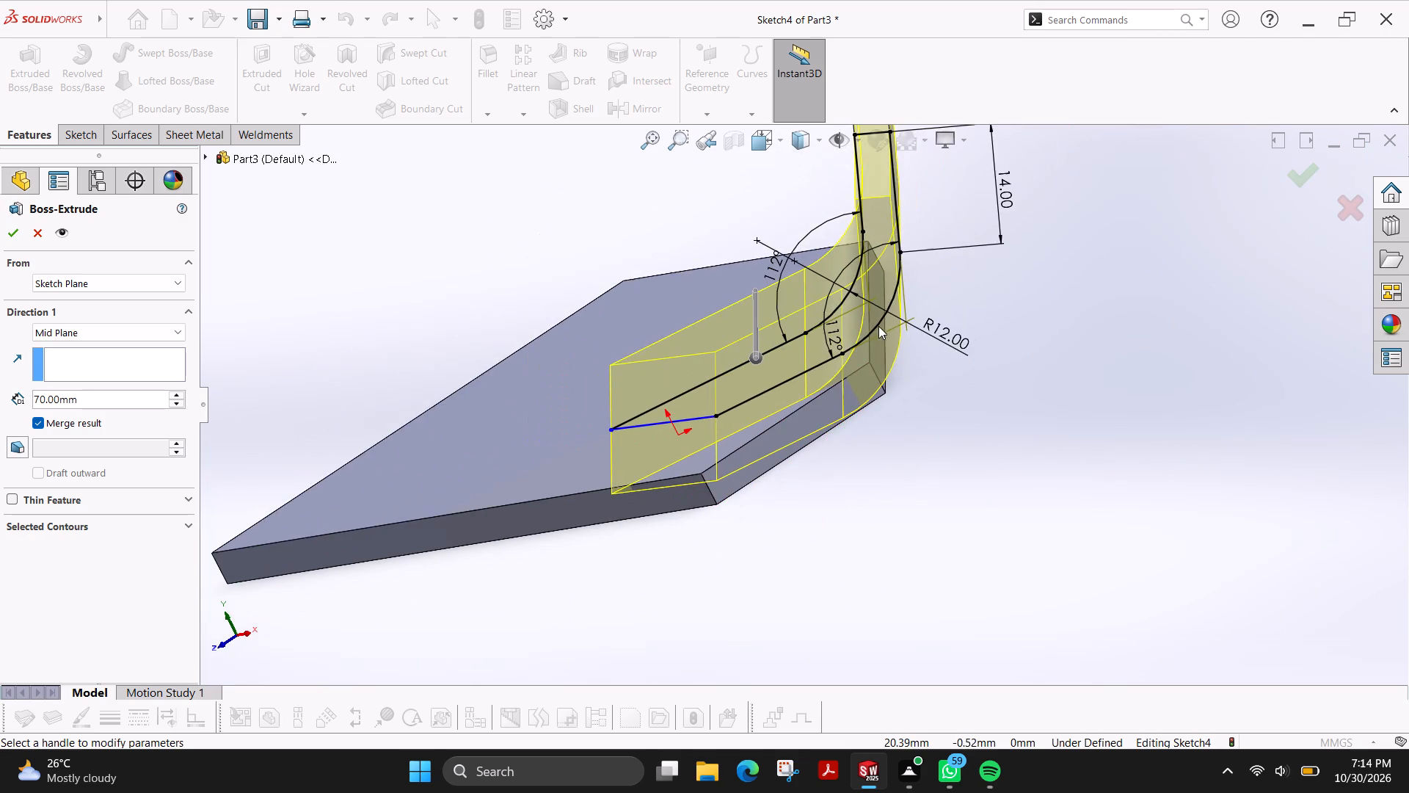
middle_drag(782, 298, 860, 316)
scroll(860, 316, up, 2)
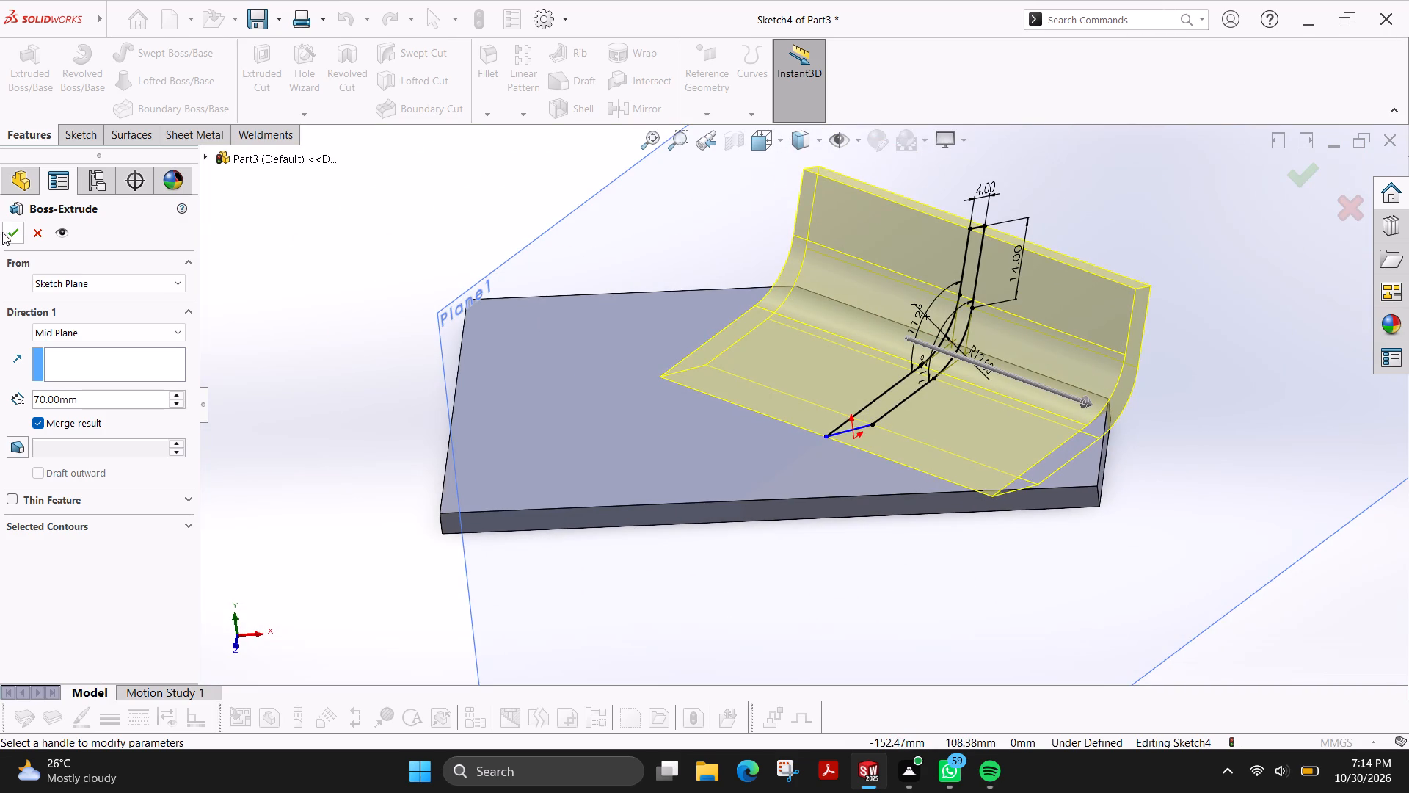
click(16, 238)
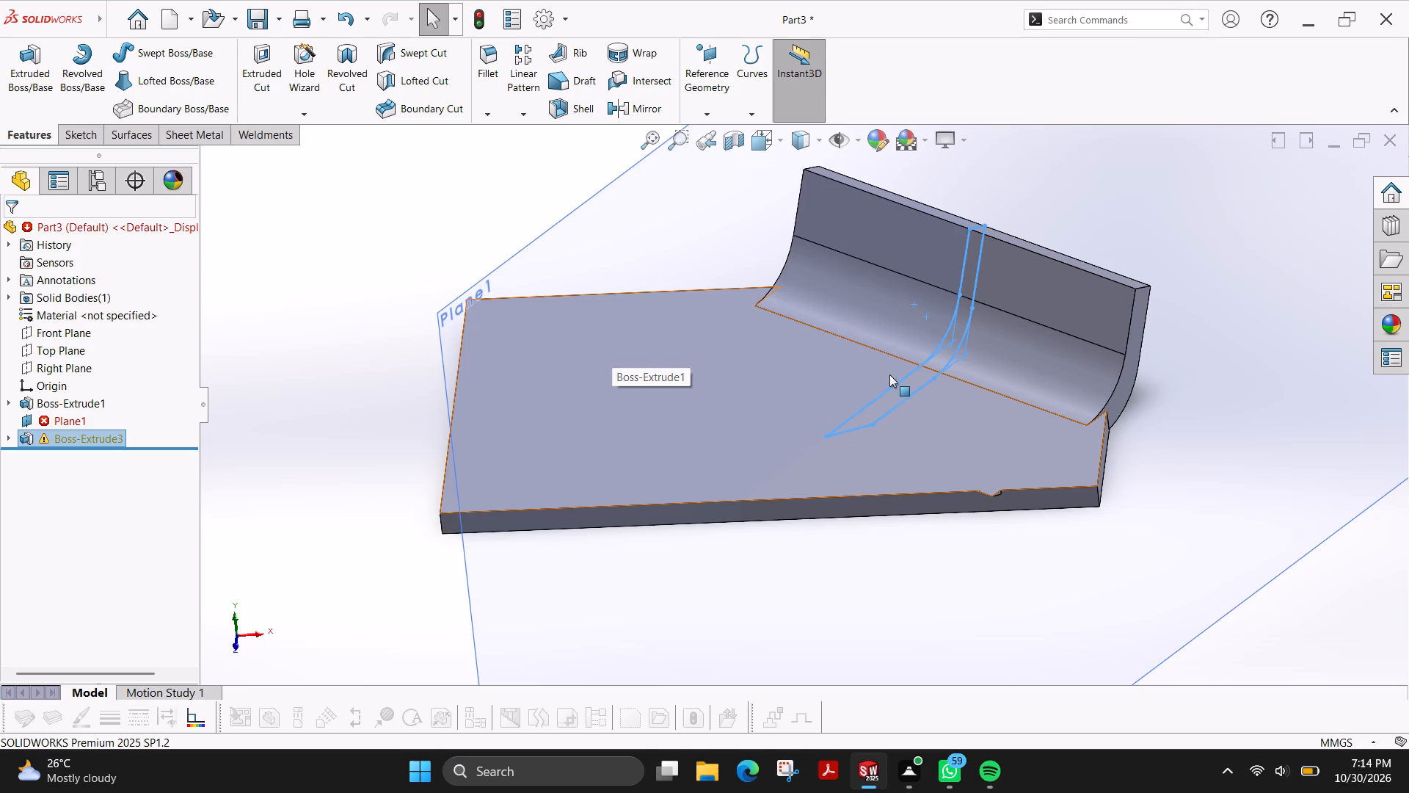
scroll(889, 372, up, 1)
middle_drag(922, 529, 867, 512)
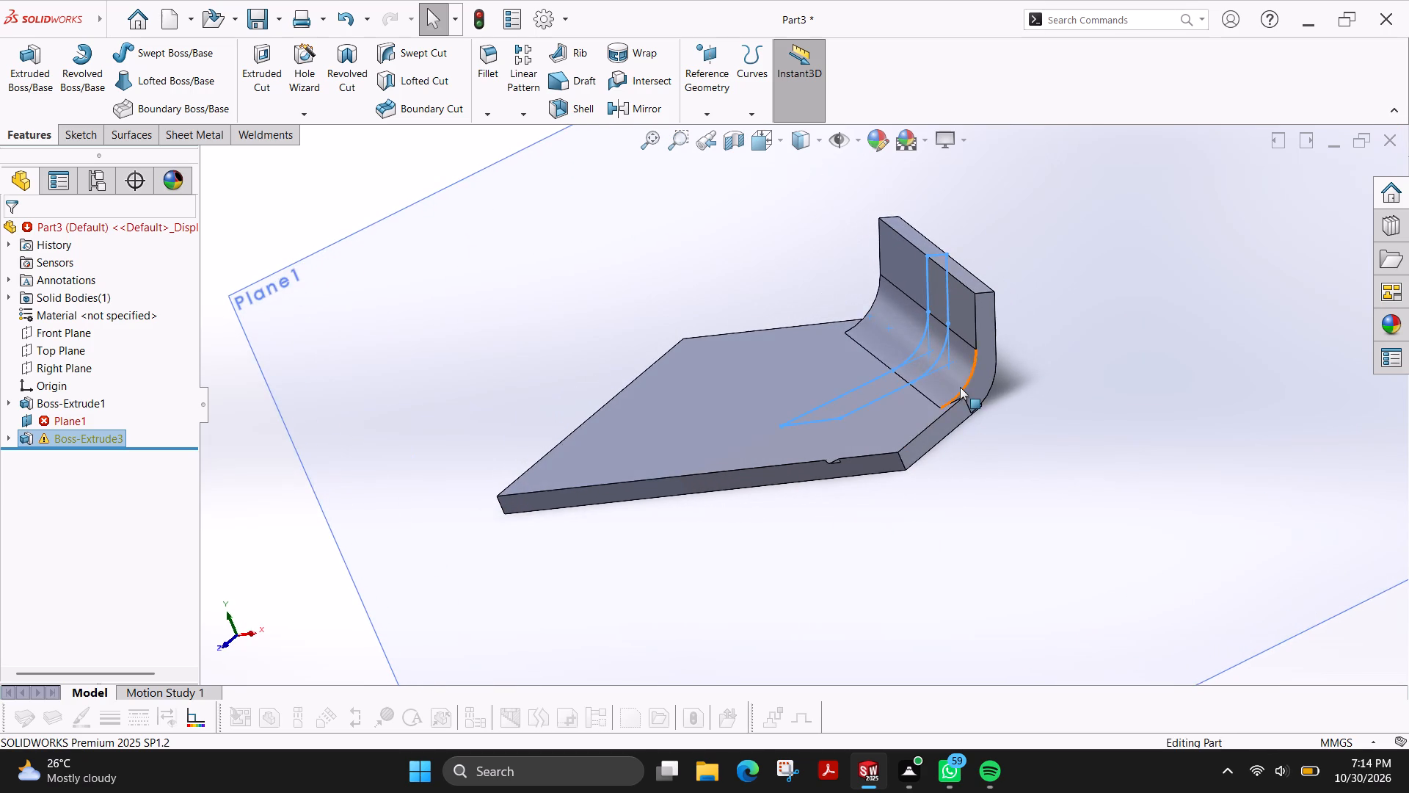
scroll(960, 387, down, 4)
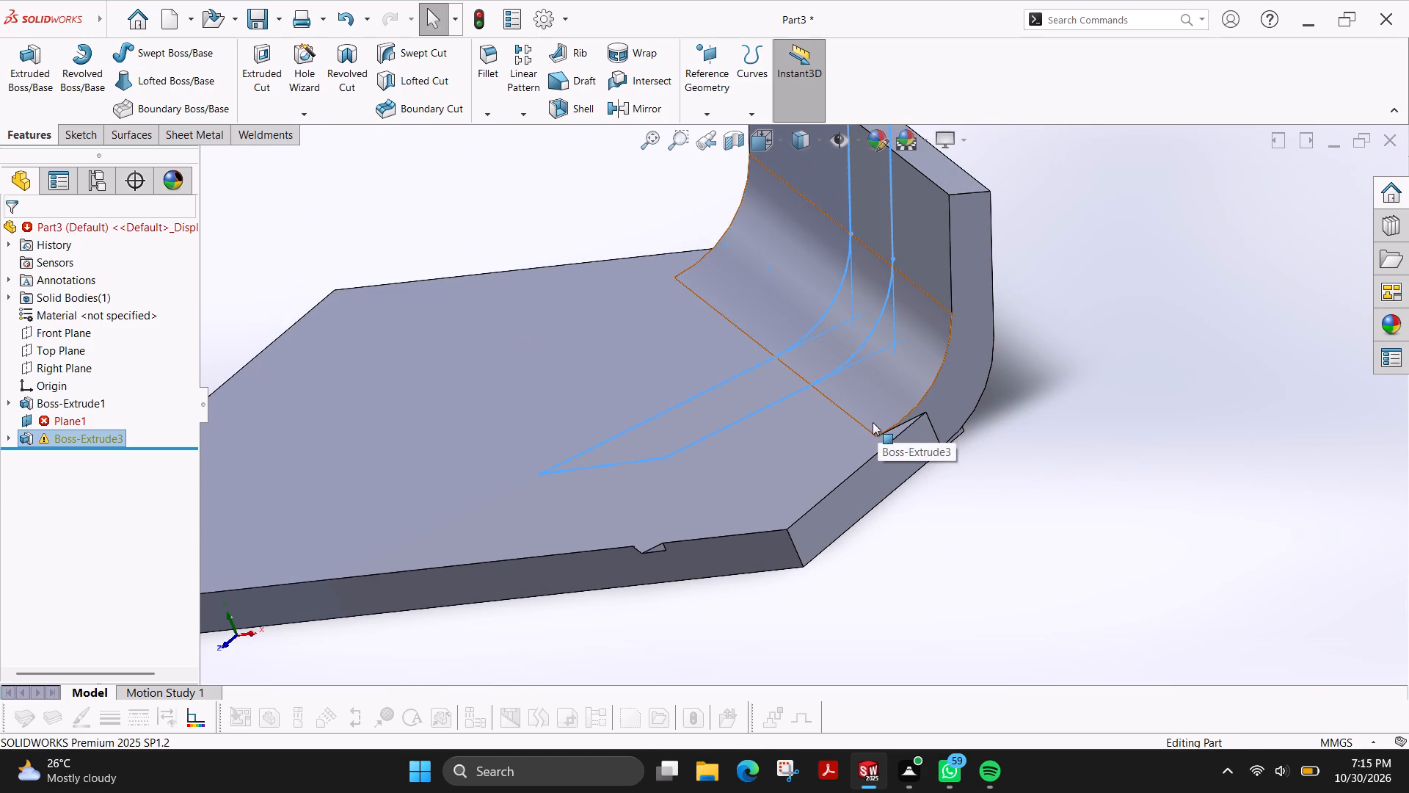
Undo back through the 70 mm wall extrusion and the profile's closing line until the deleted block Boss-Extrude2 is restored, ignoring rebuild errors.
scroll(873, 422, up, 1)
scroll(986, 349, up, 2)
key(ctrl+z)
key(ctrl+z)
key(ctrl+z)
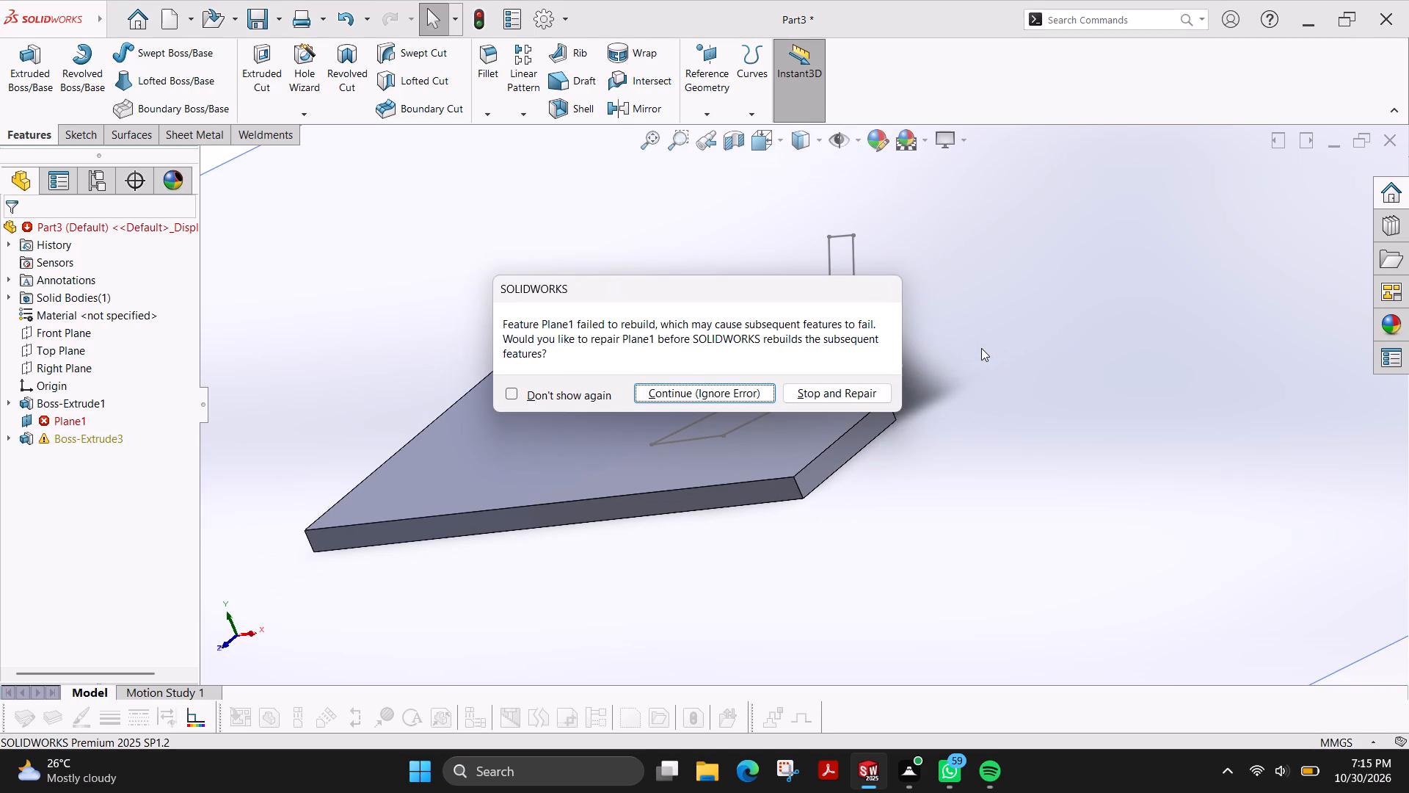
click(736, 396)
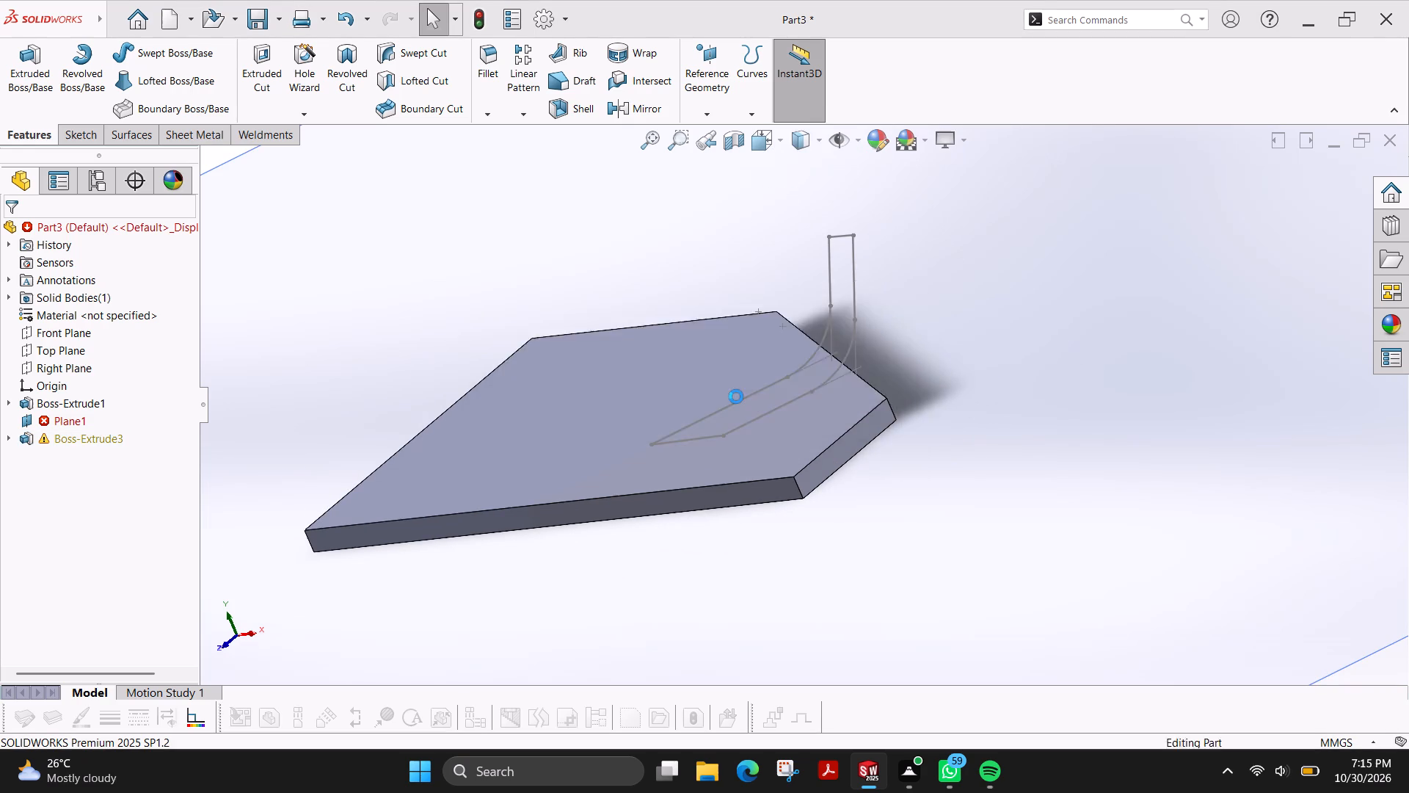
key(ctrl+z)
key(ctrl+z)
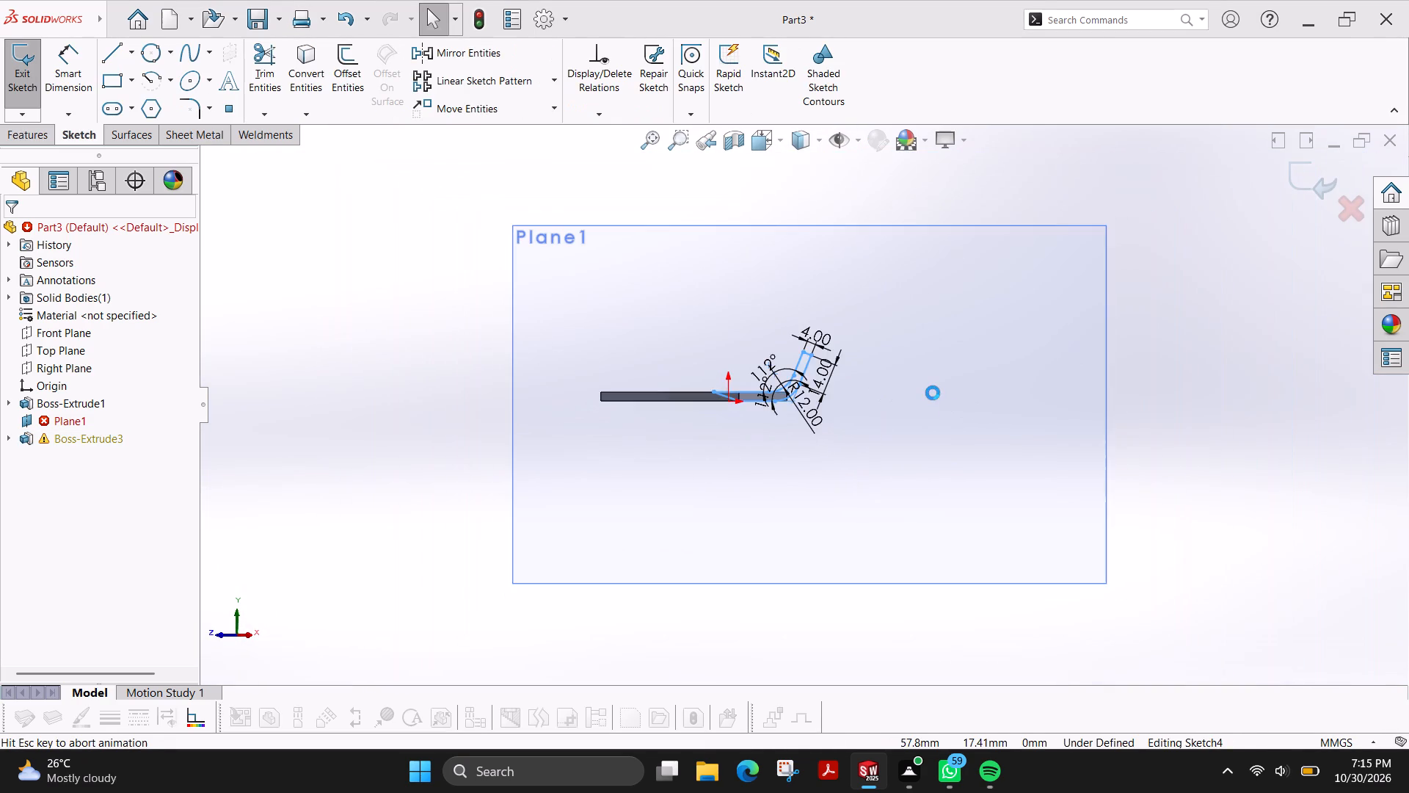
key(ctrl+z)
key(ctrl+z)
key(ctrl+z)
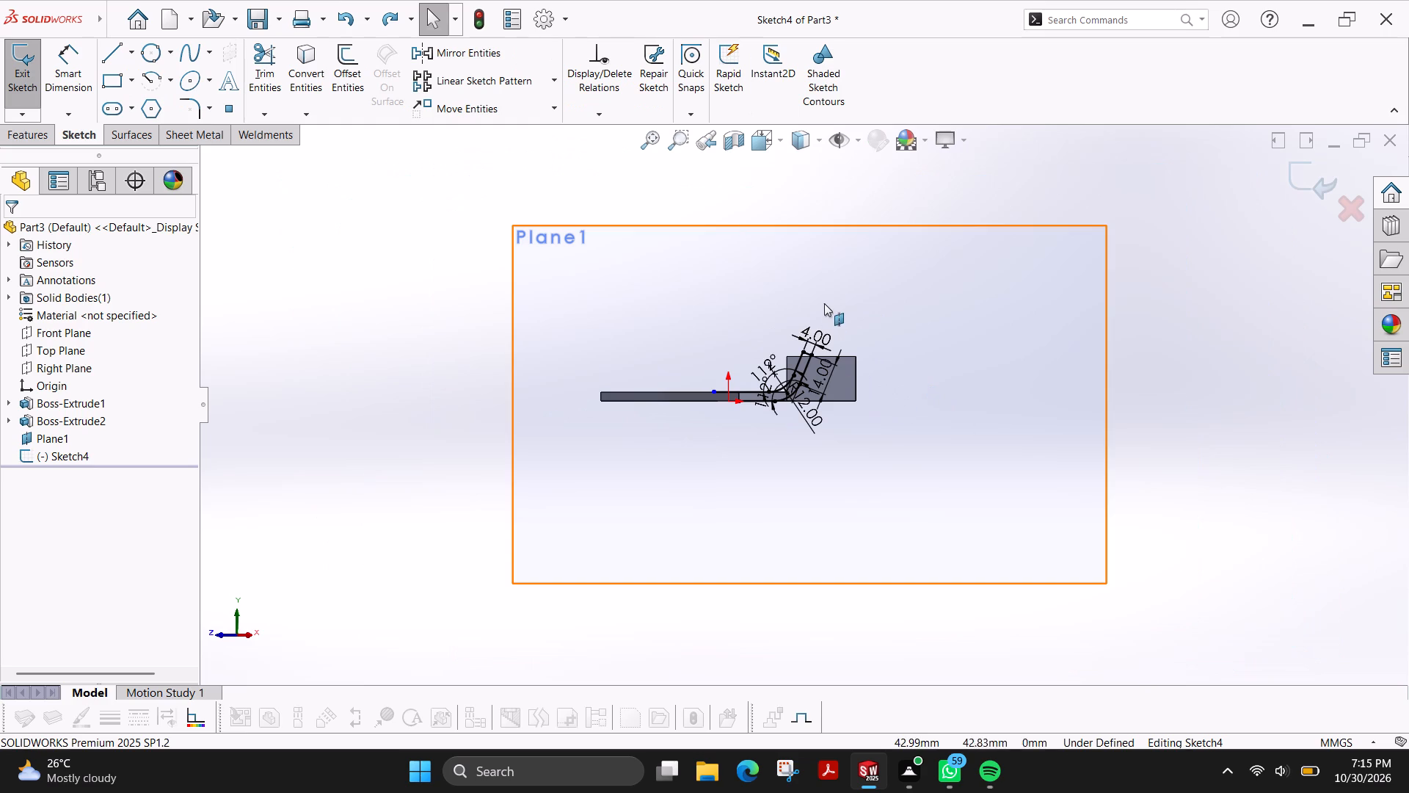
Undo all the fillets, dimensions and lines of the bent wall profile in Sketch4 until the sketch is empty.
middle_drag(847, 314, 884, 450)
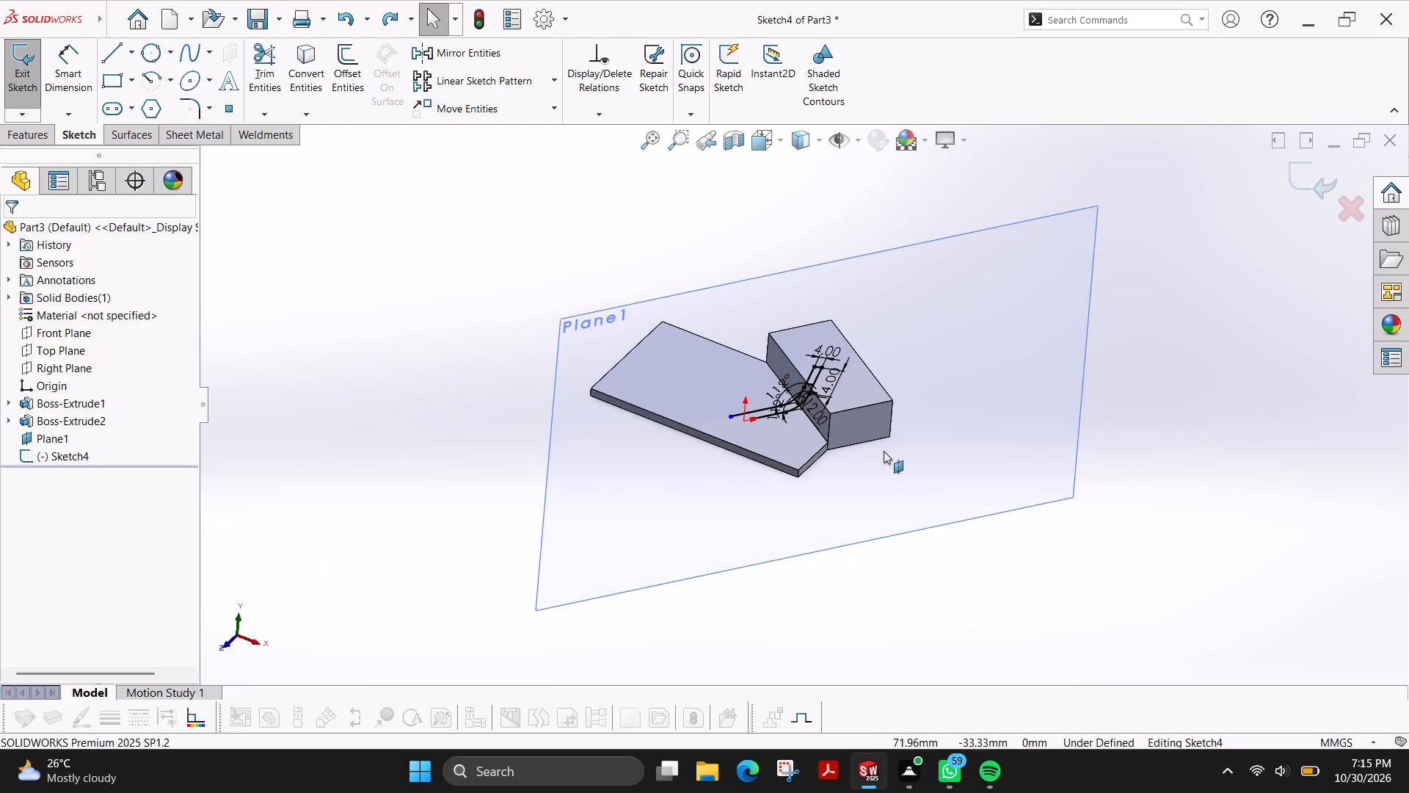
ctrl+click(884, 451)
key(ctrl+z)
key(ctrl+z)
key(ctrl+z)
key(ctrl+z)
key(ctrl+z)
key(ctrl+z)
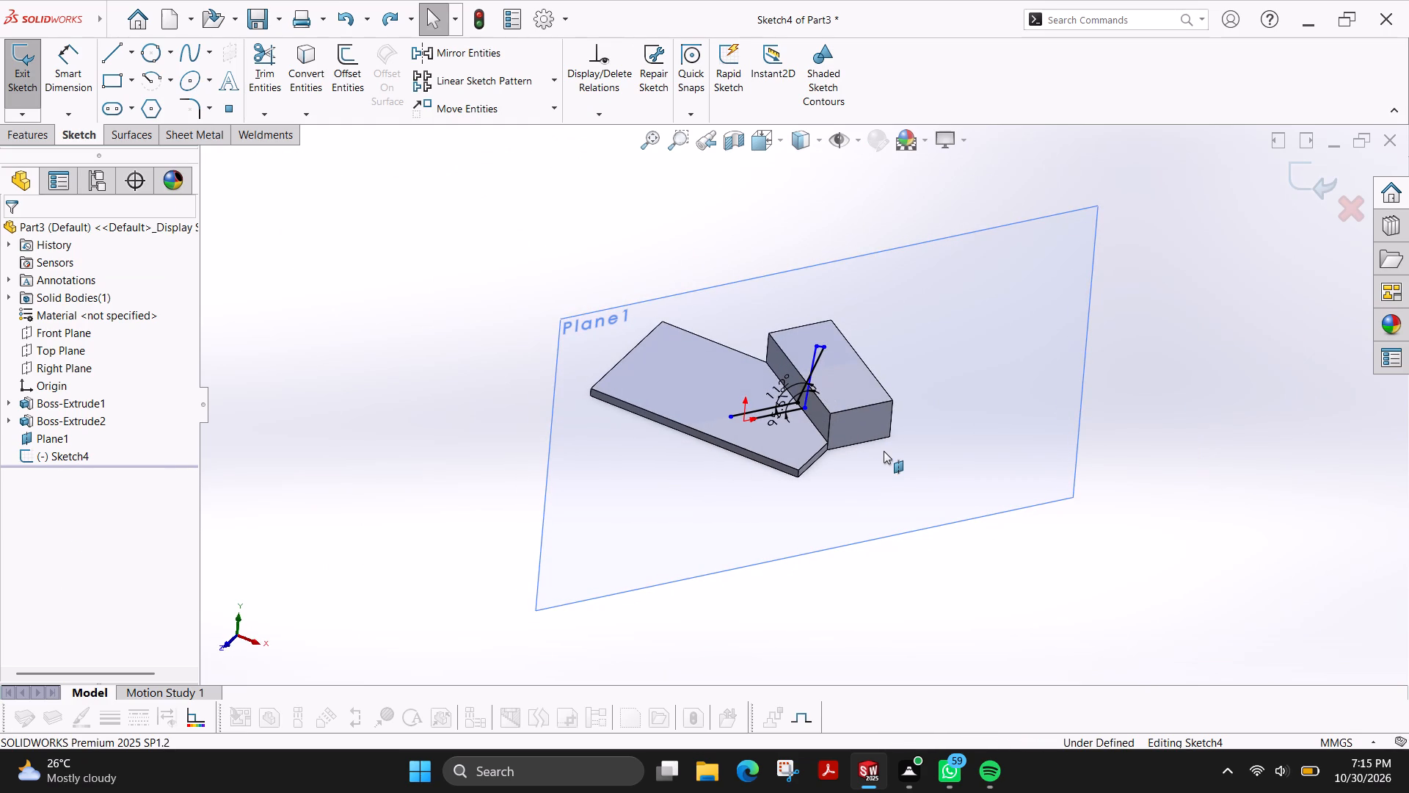
key(ctrl+z)
key(ctrl+z)
key(ctrl+z)
key(ctrl+z)
key(ctrl+z)
key(ctrl+z)
key(ctrl+z)
key(ctrl+z)
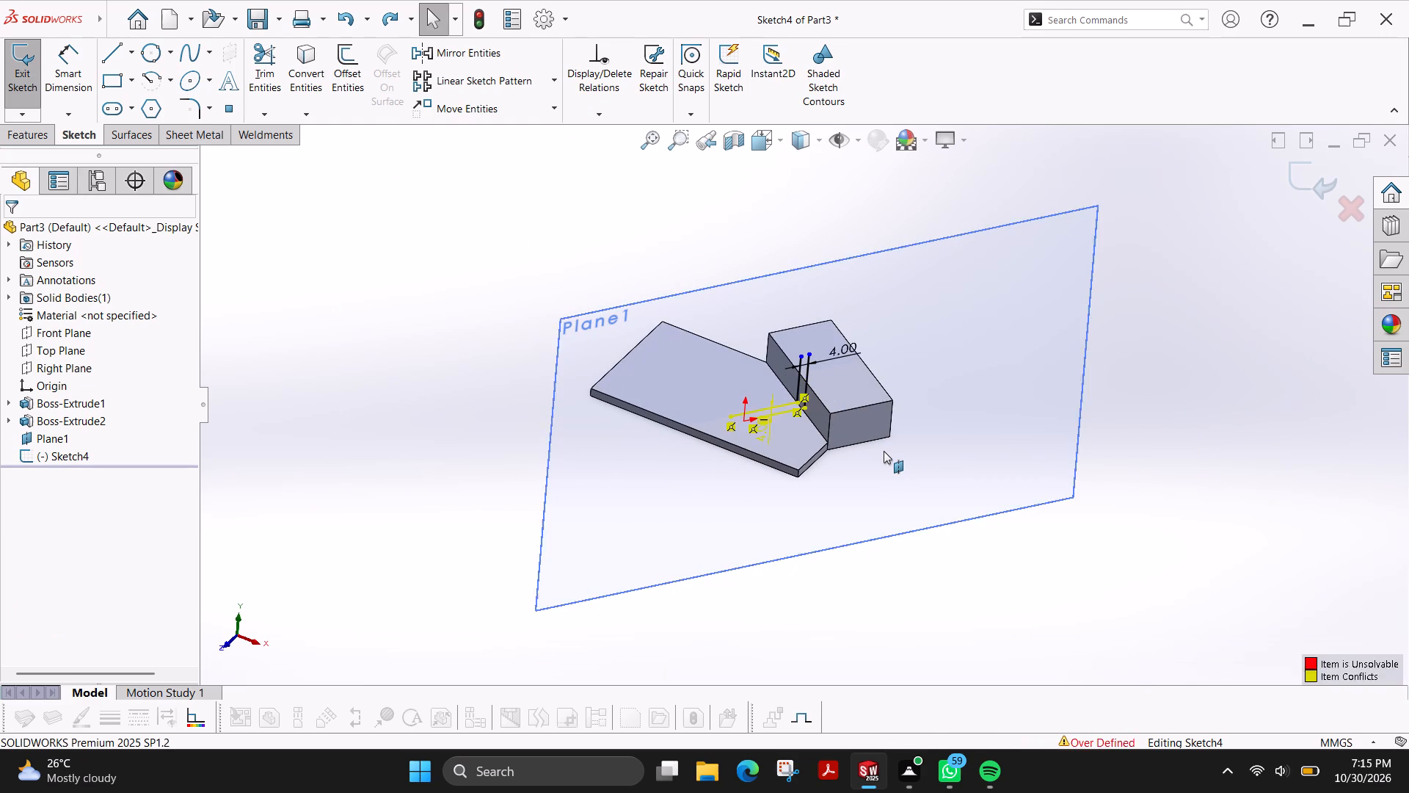
key(ctrl+z)
key(ctrl+z)
key(ctrl+z)
key(ctrl+z)
key(ctrl+z)
key(ctrl+z)
key(ctrl+z)
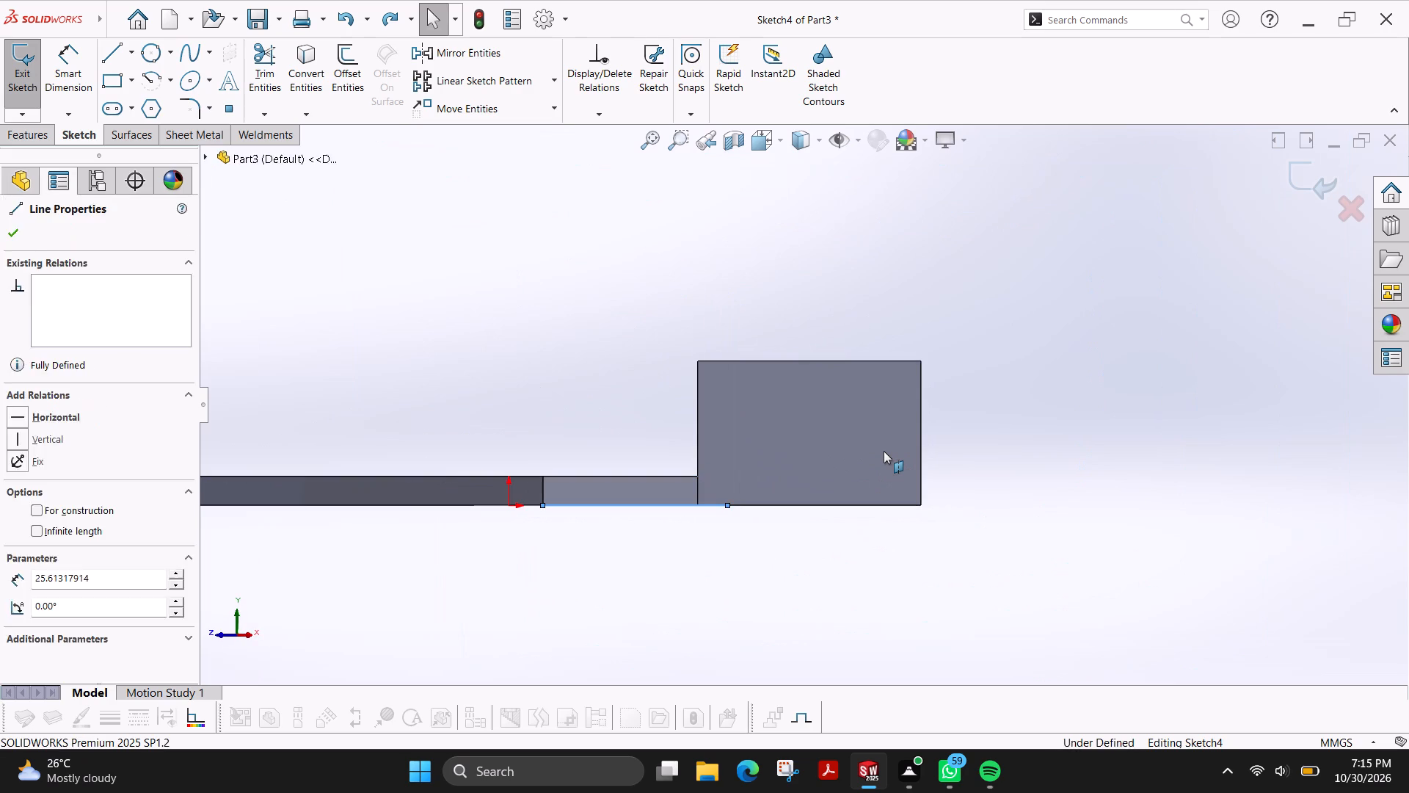
scroll(884, 451, up, 8)
right_click(952, 339)
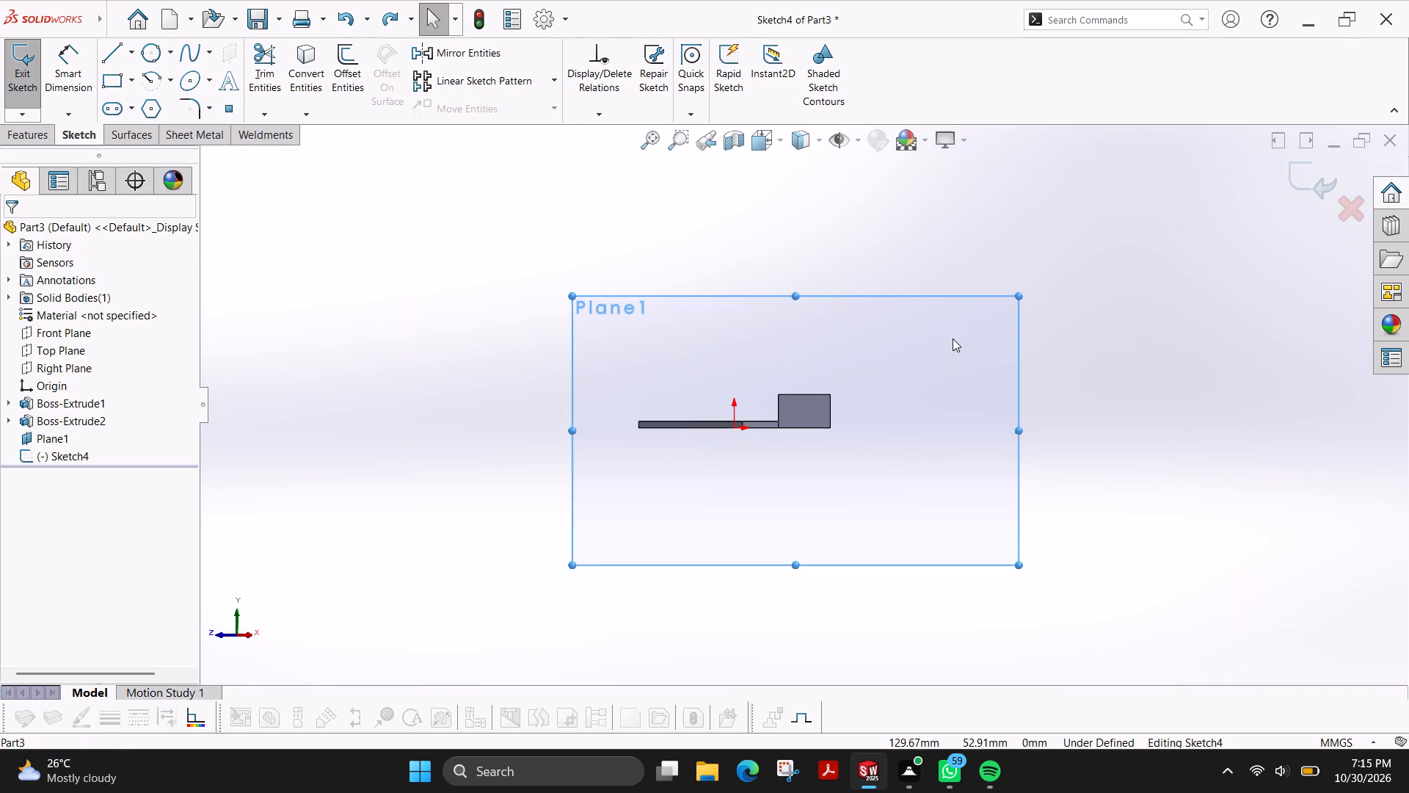
key(Escape)
key(Escape)
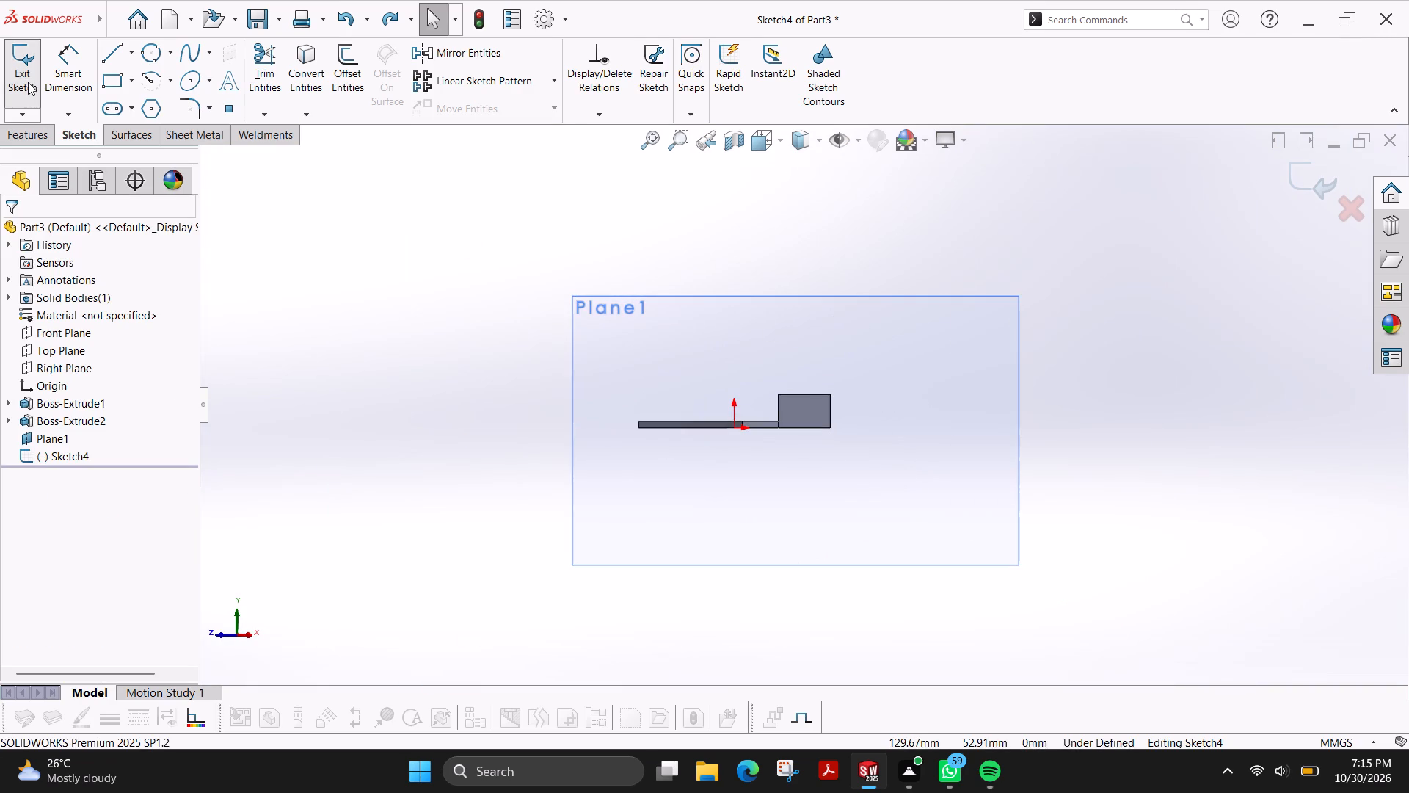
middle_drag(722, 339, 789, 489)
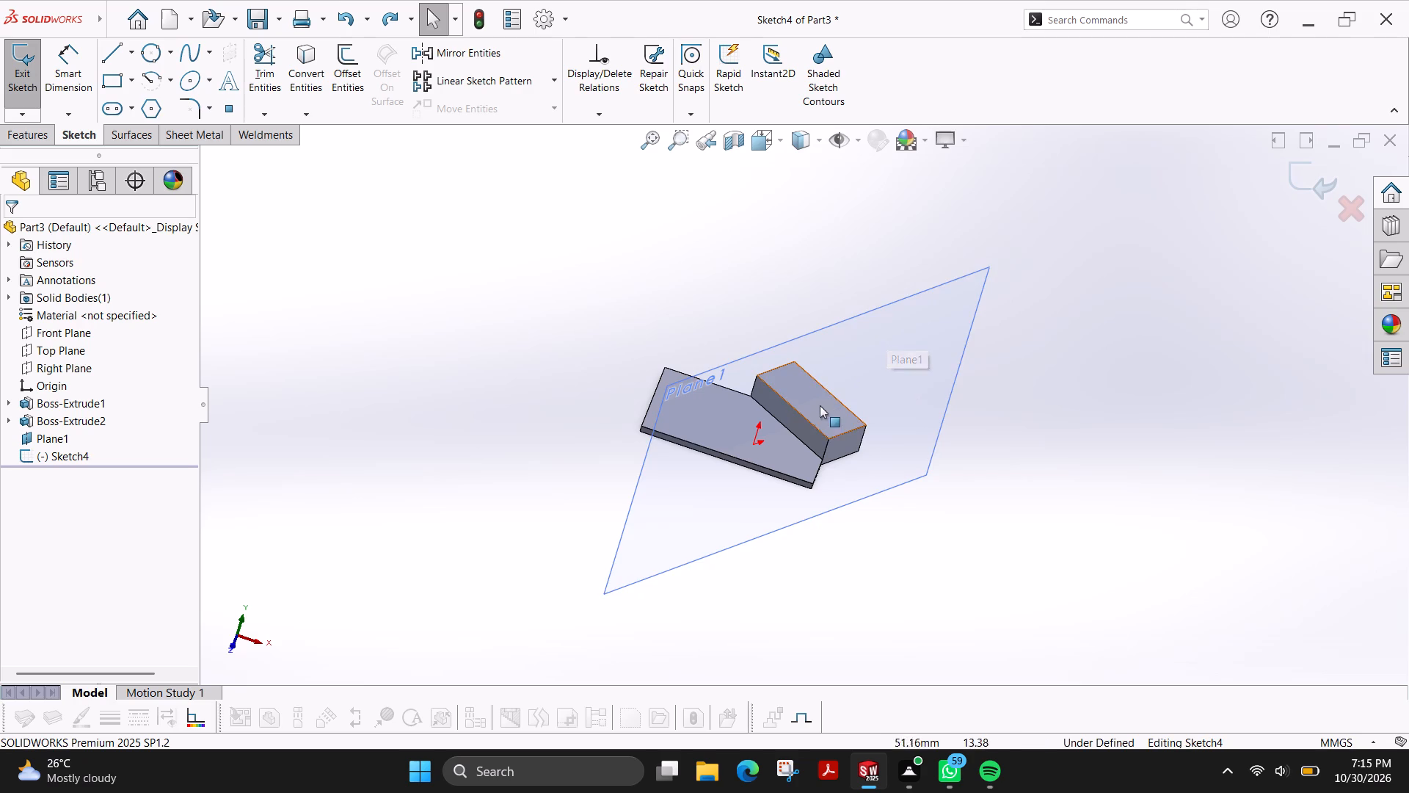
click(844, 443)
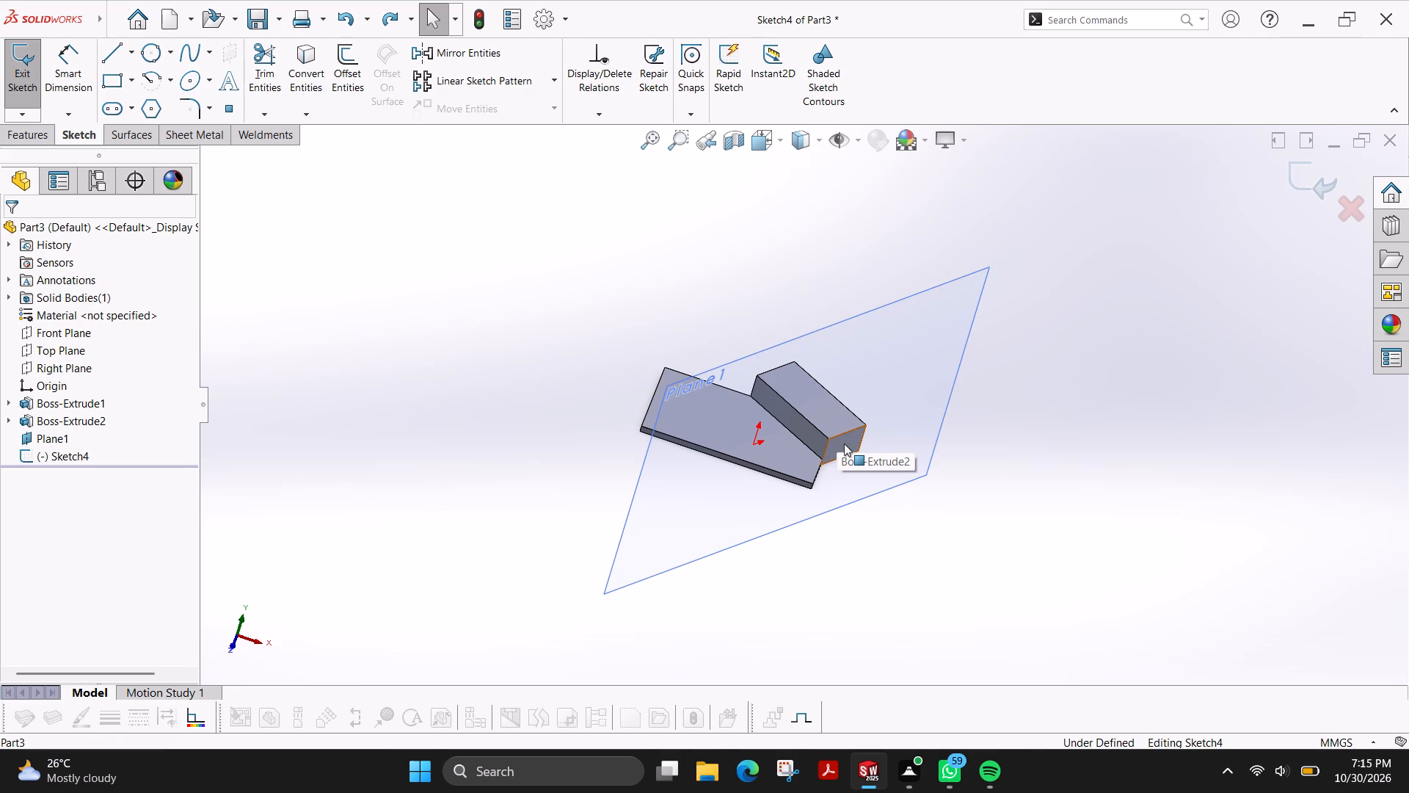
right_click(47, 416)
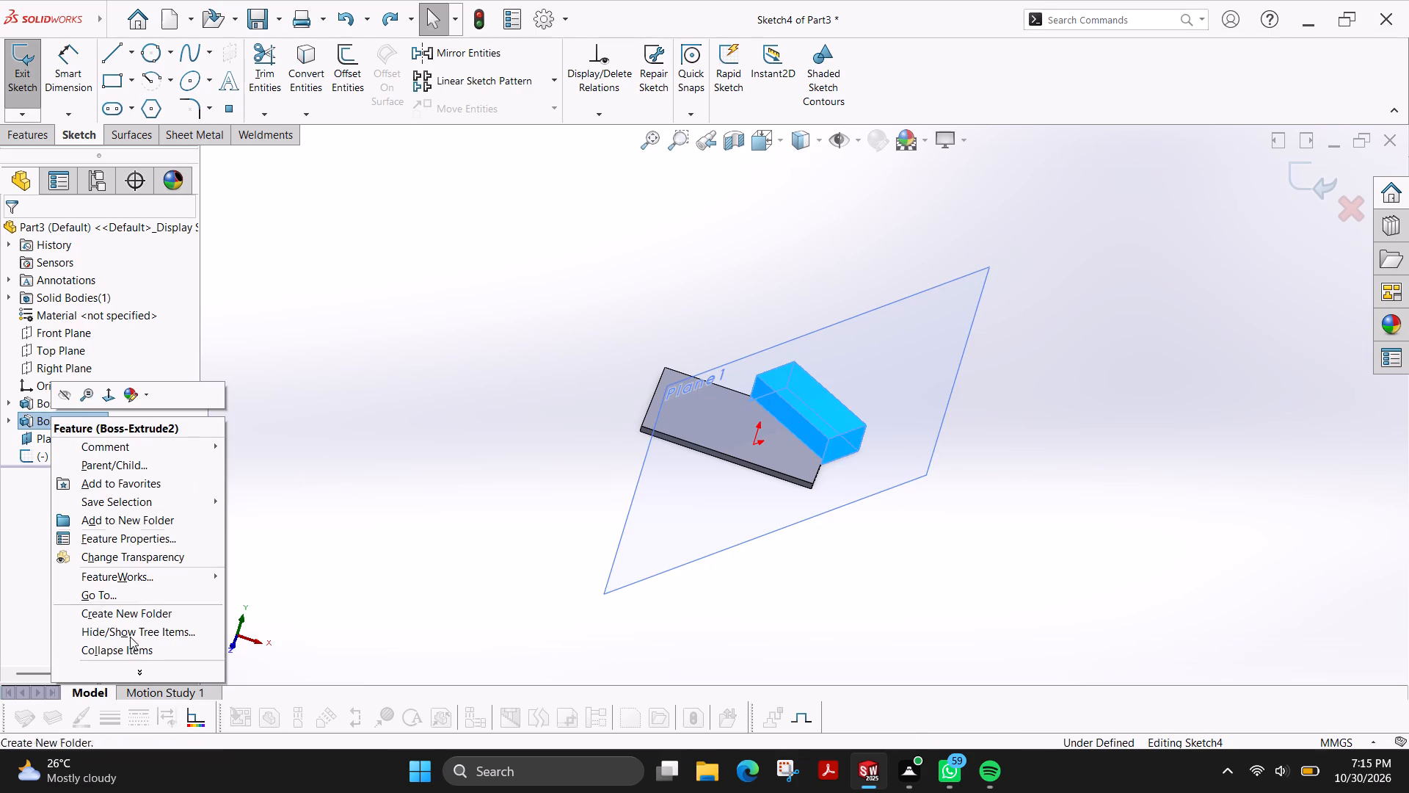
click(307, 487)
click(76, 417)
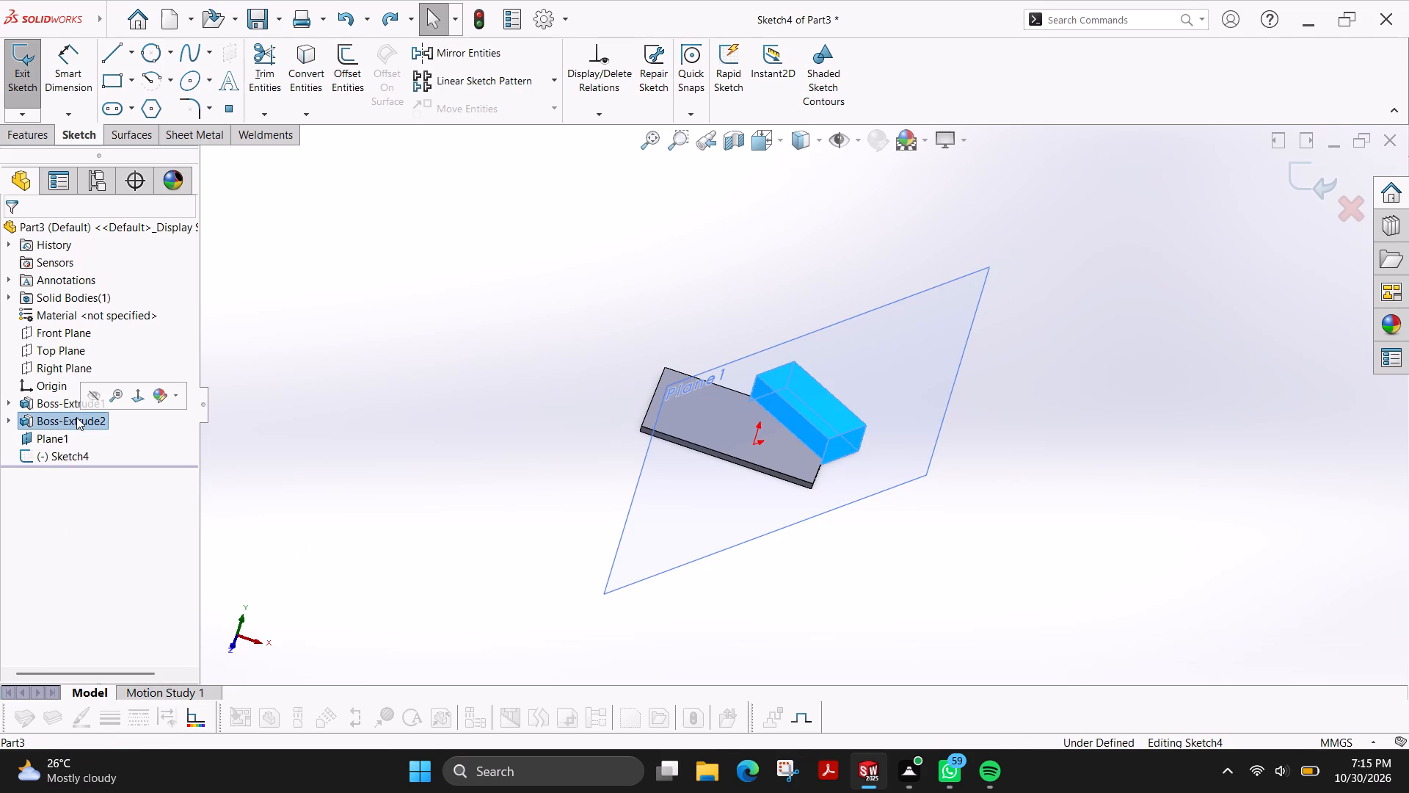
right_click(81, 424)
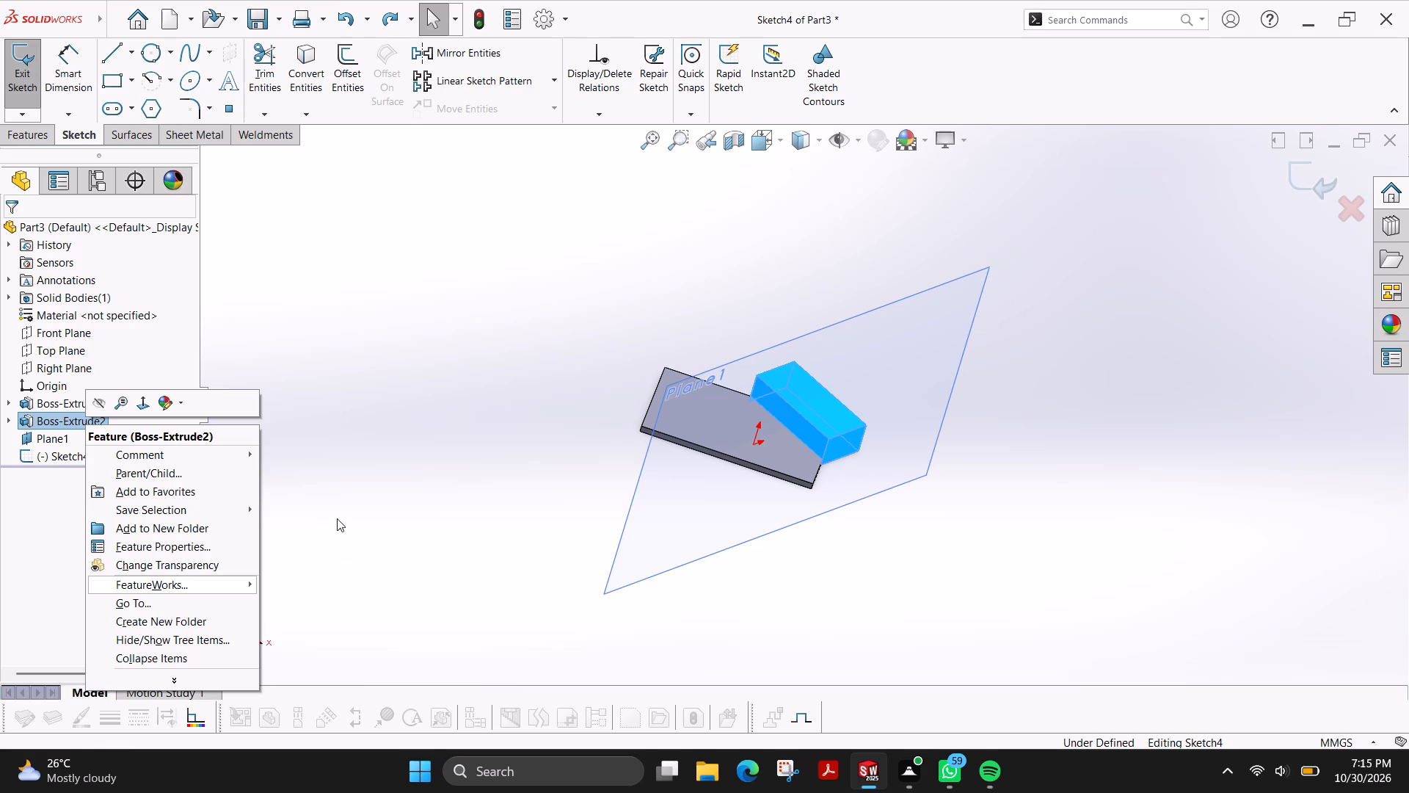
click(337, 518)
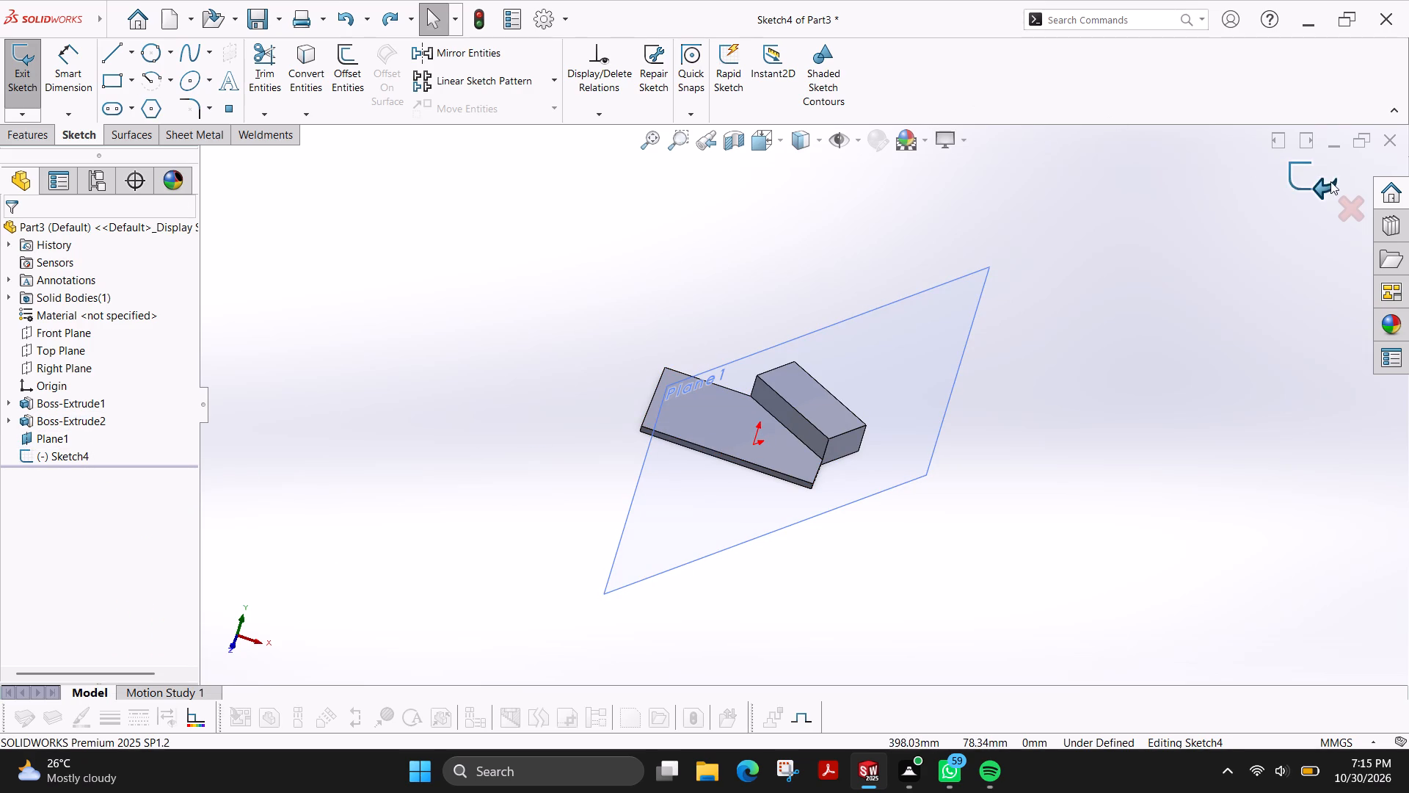
Exit the empty sketch and delete the angled block Boss-Extrude2, keeping its dependent Plane1.
click(1279, 175)
click(1290, 175)
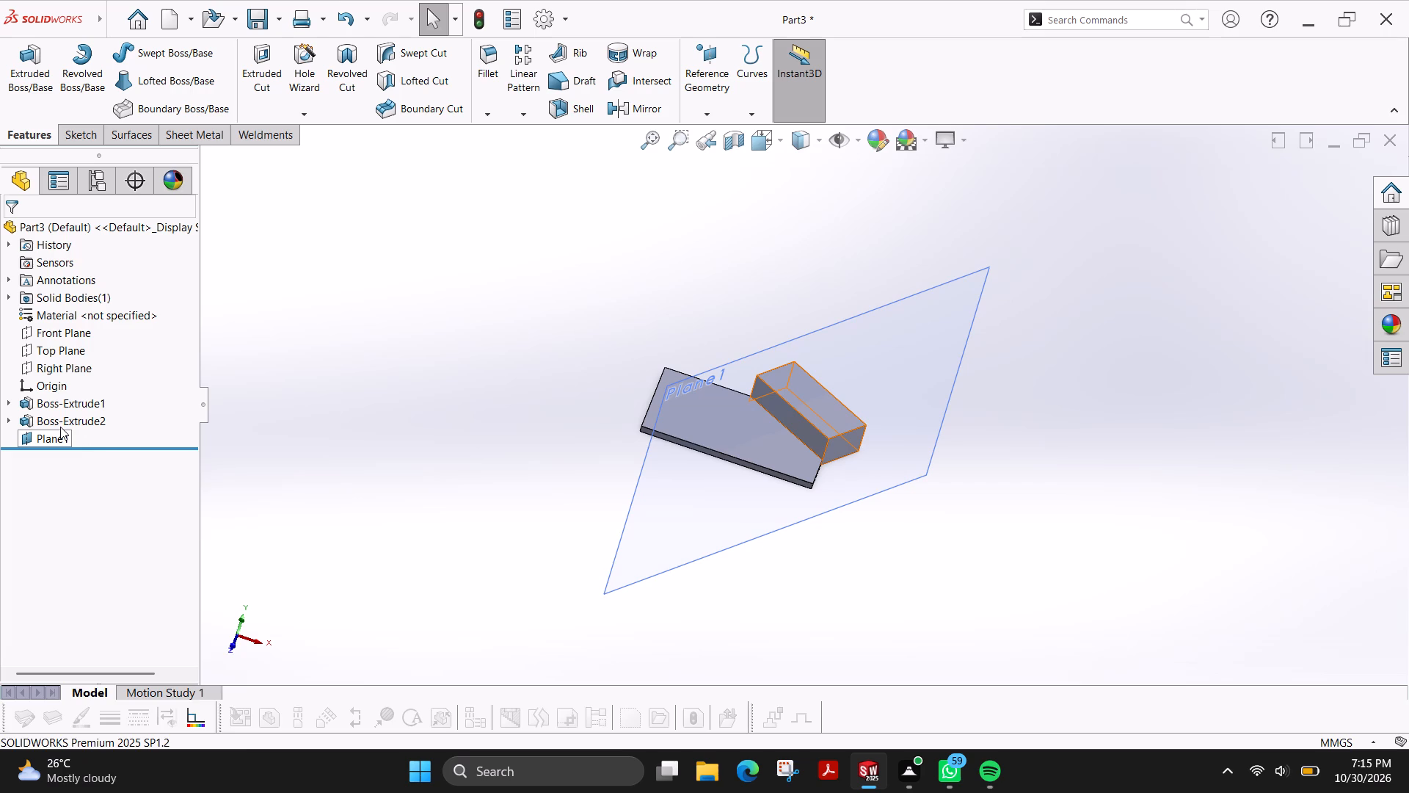
right_click(68, 425)
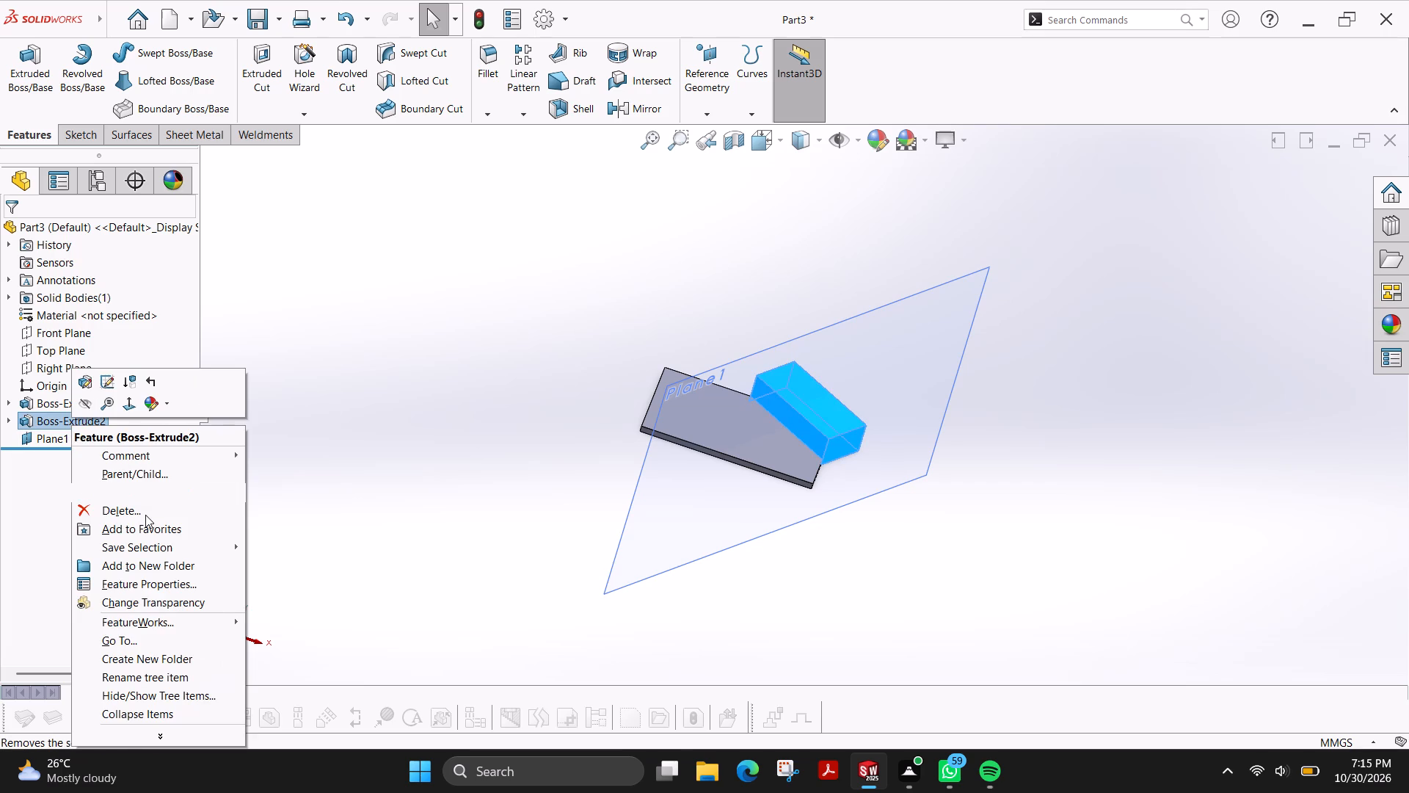
click(145, 515)
click(814, 290)
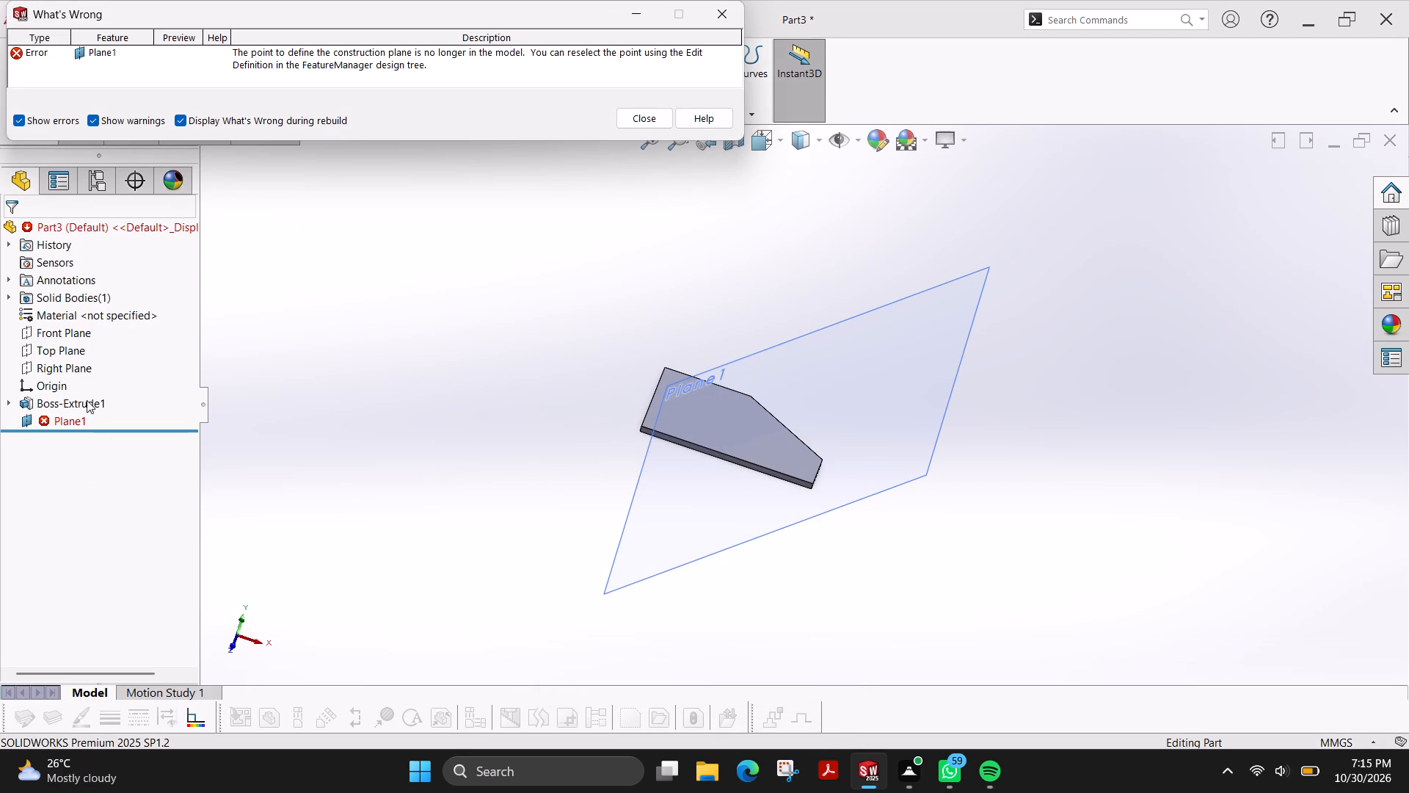
Delete the failed reference plane Plane1 so only the base extrusion is left.
right_click(66, 427)
click(76, 419)
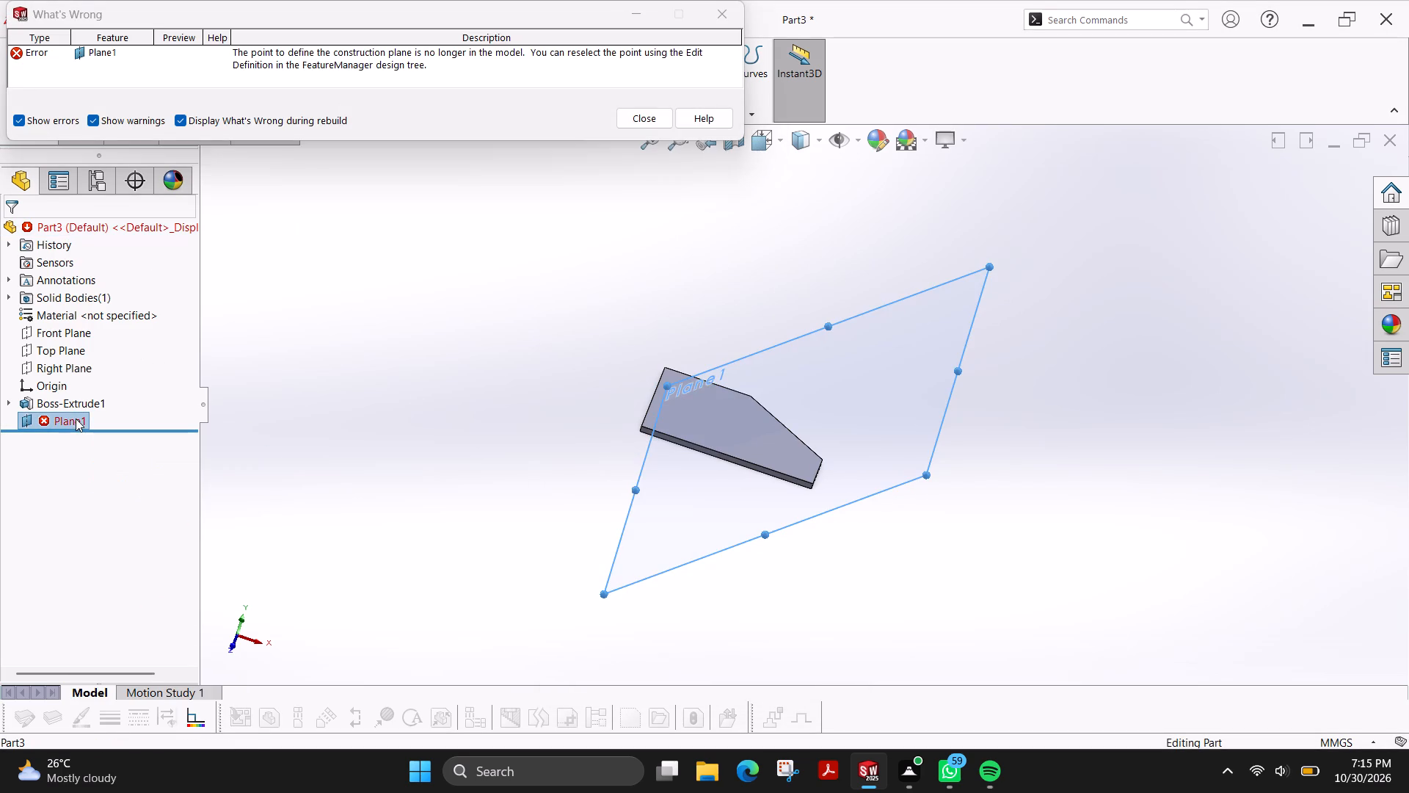
right_click(76, 419)
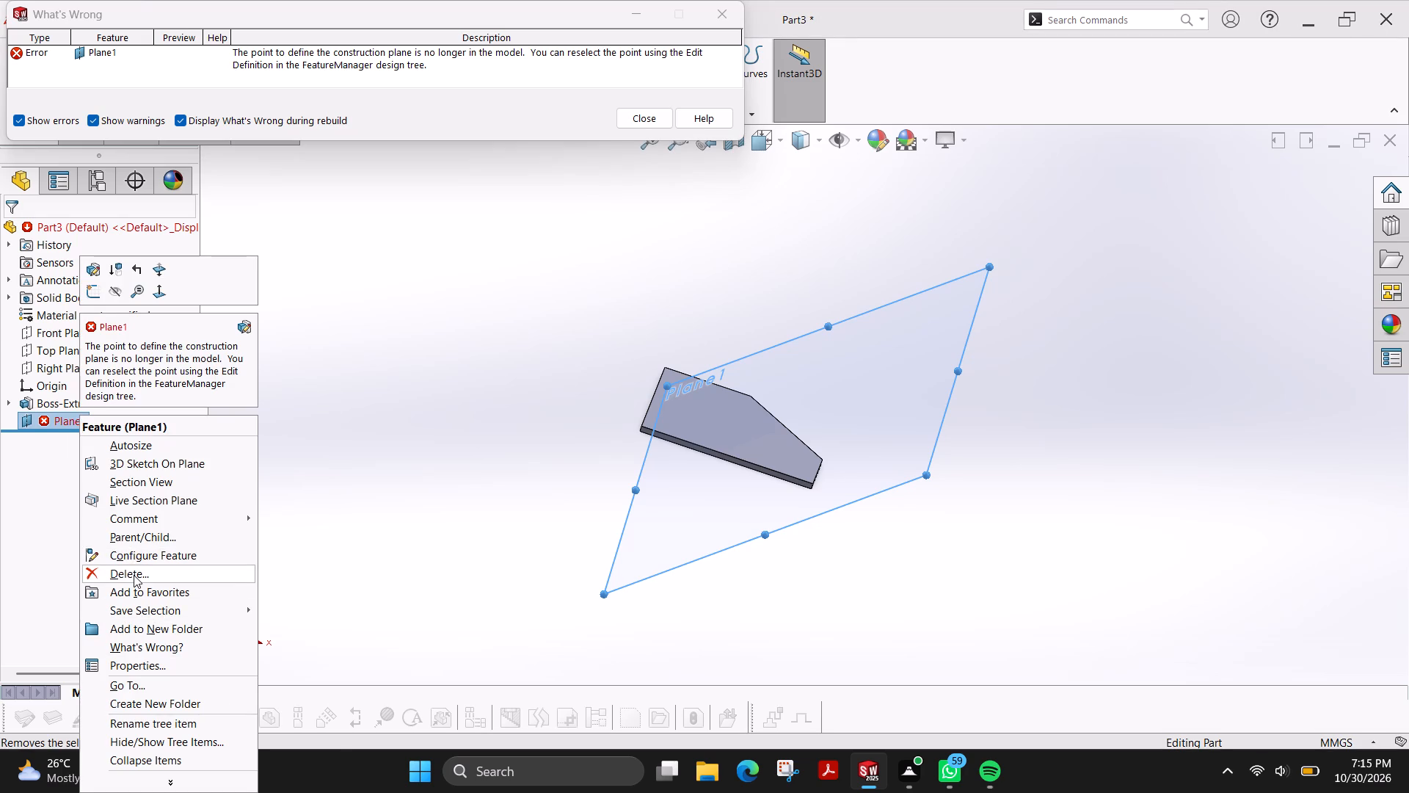
click(134, 575)
click(797, 290)
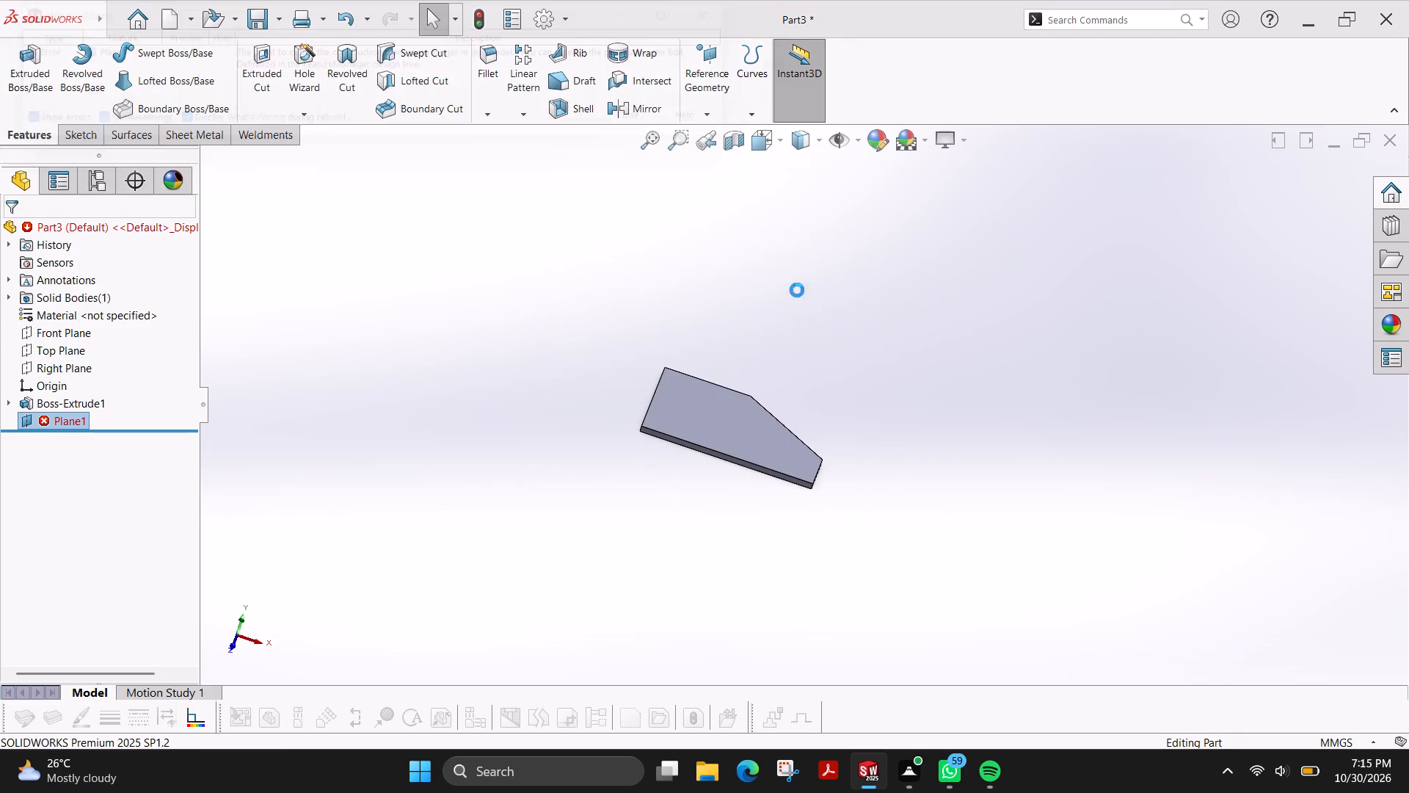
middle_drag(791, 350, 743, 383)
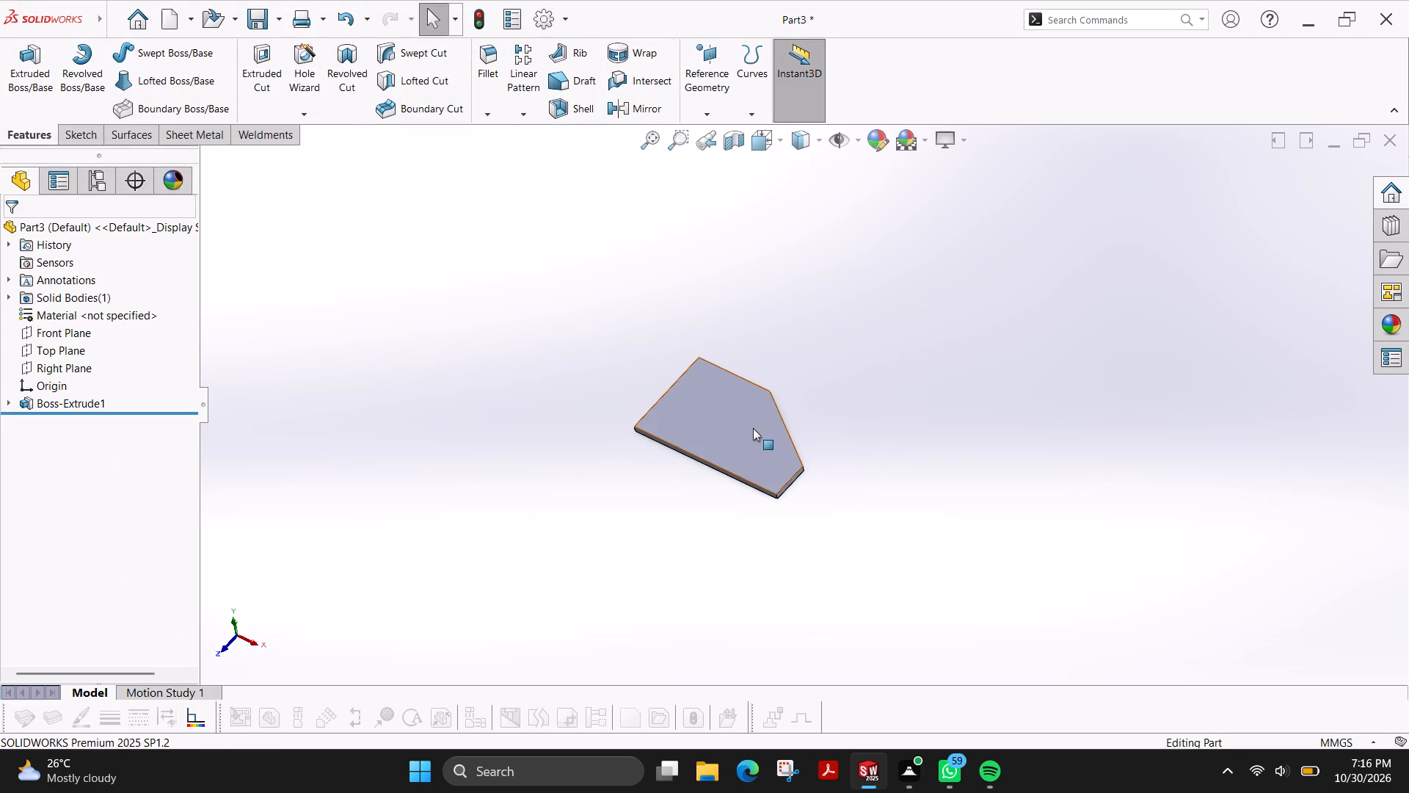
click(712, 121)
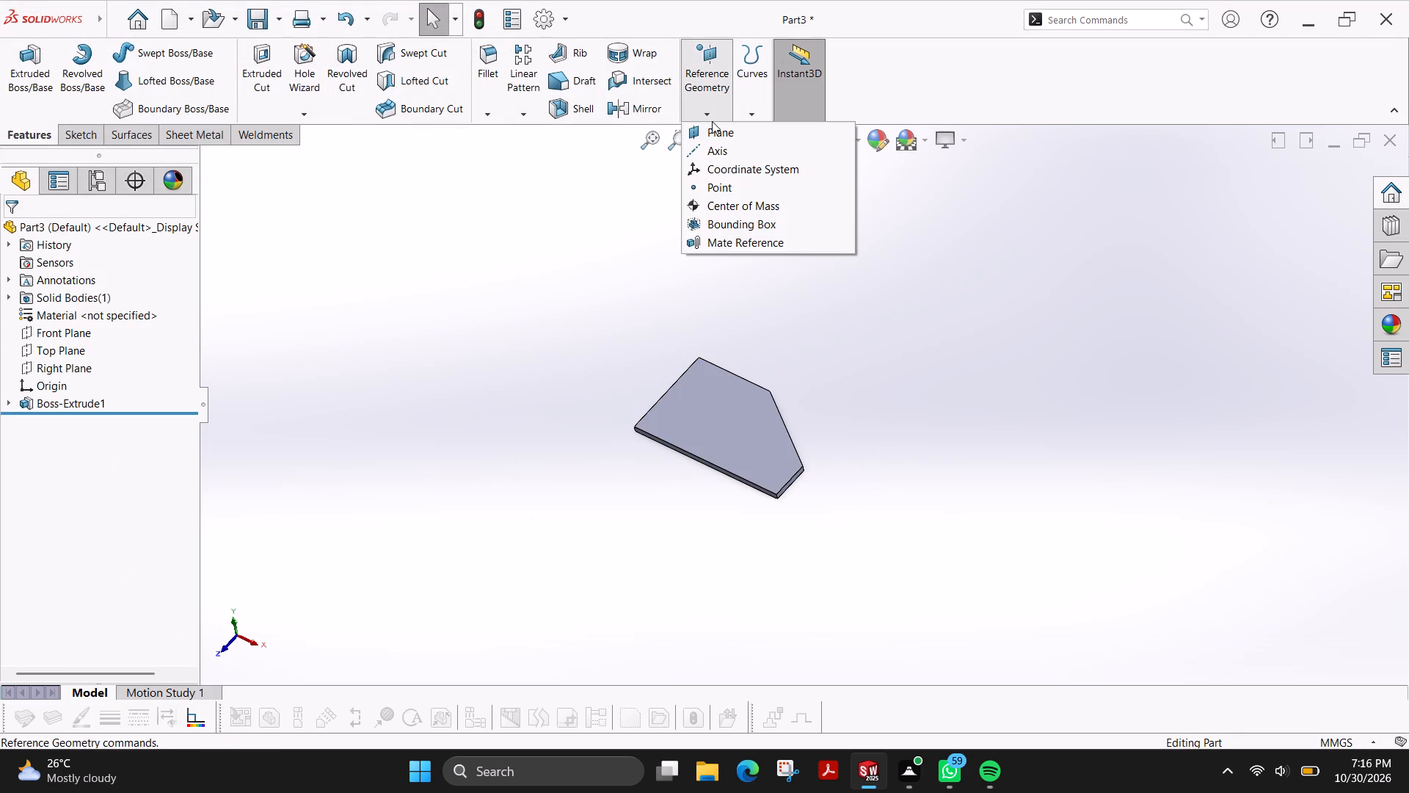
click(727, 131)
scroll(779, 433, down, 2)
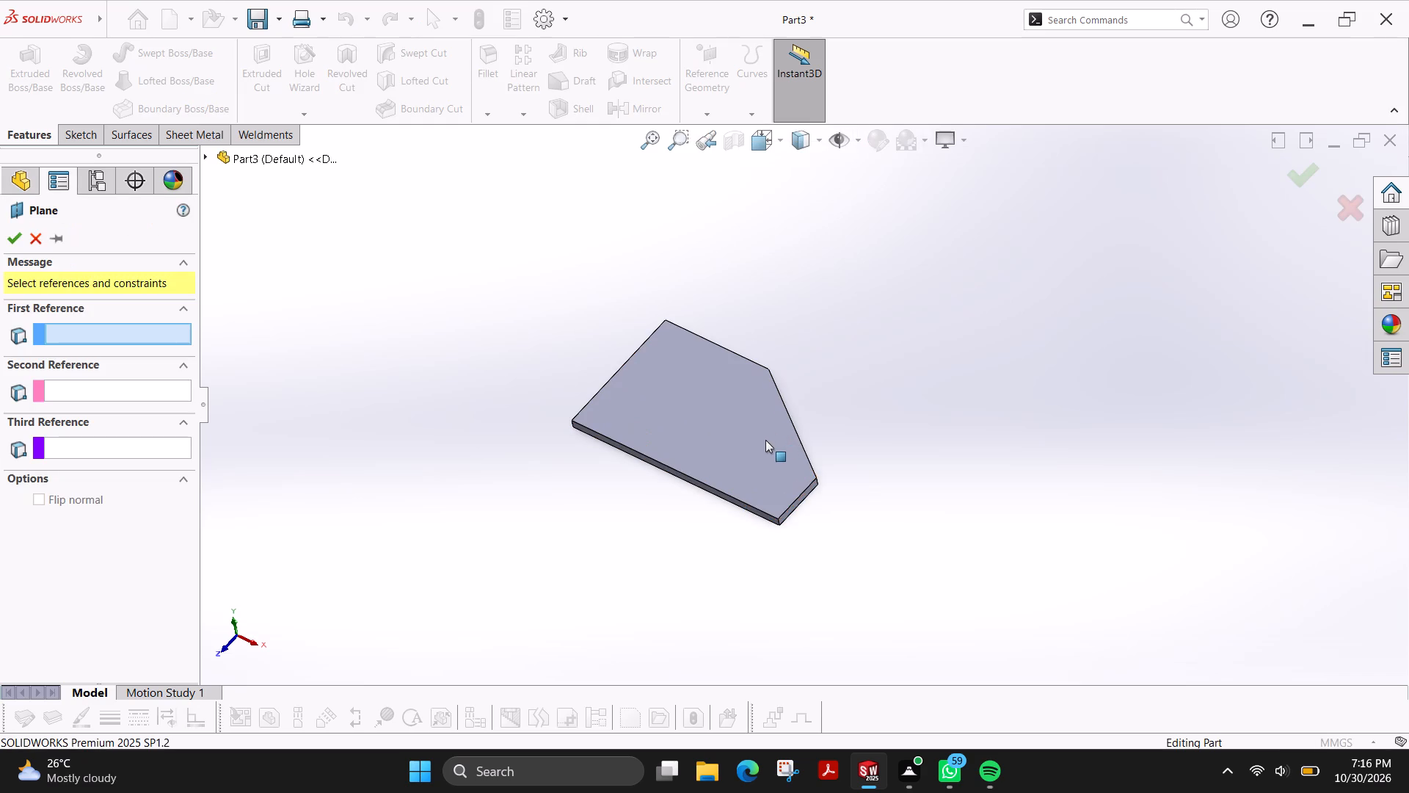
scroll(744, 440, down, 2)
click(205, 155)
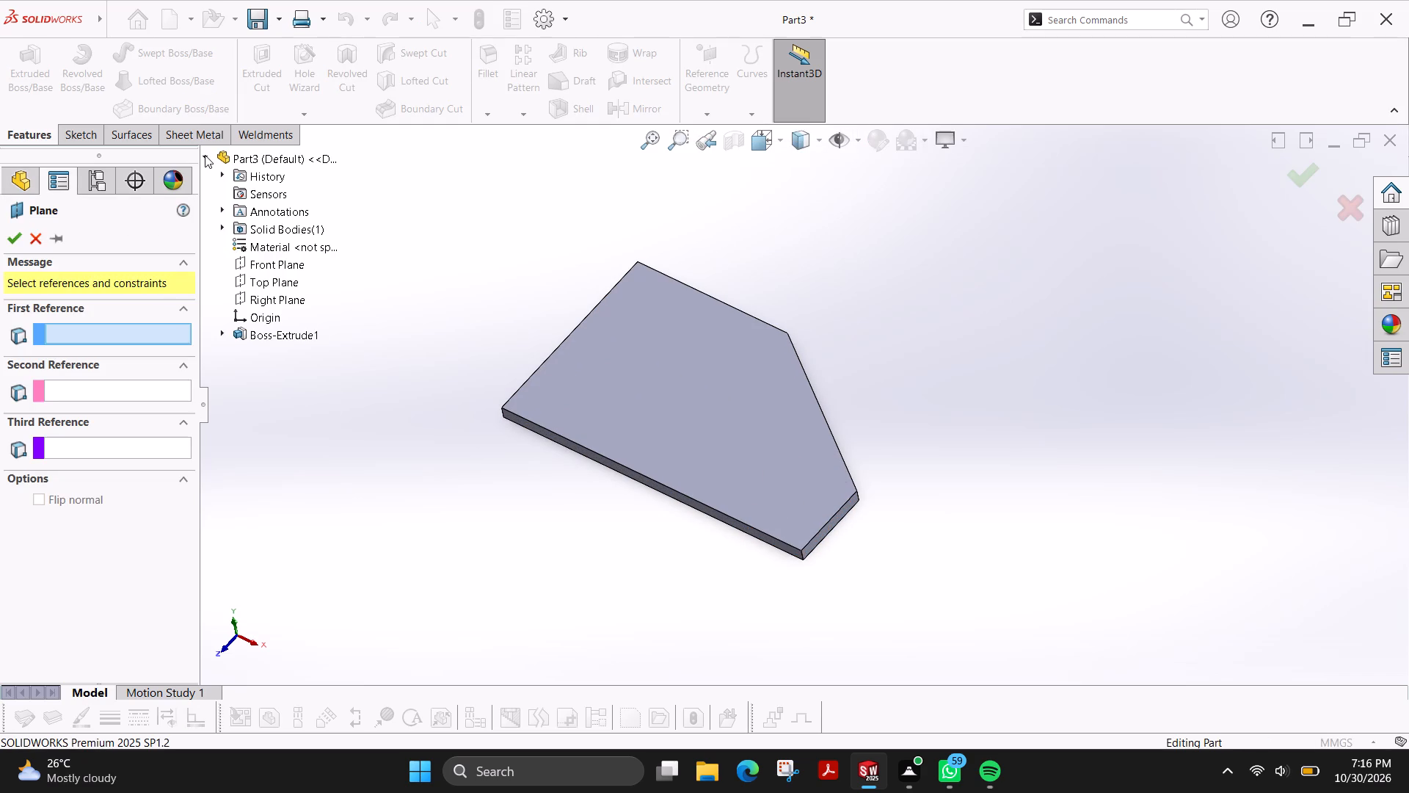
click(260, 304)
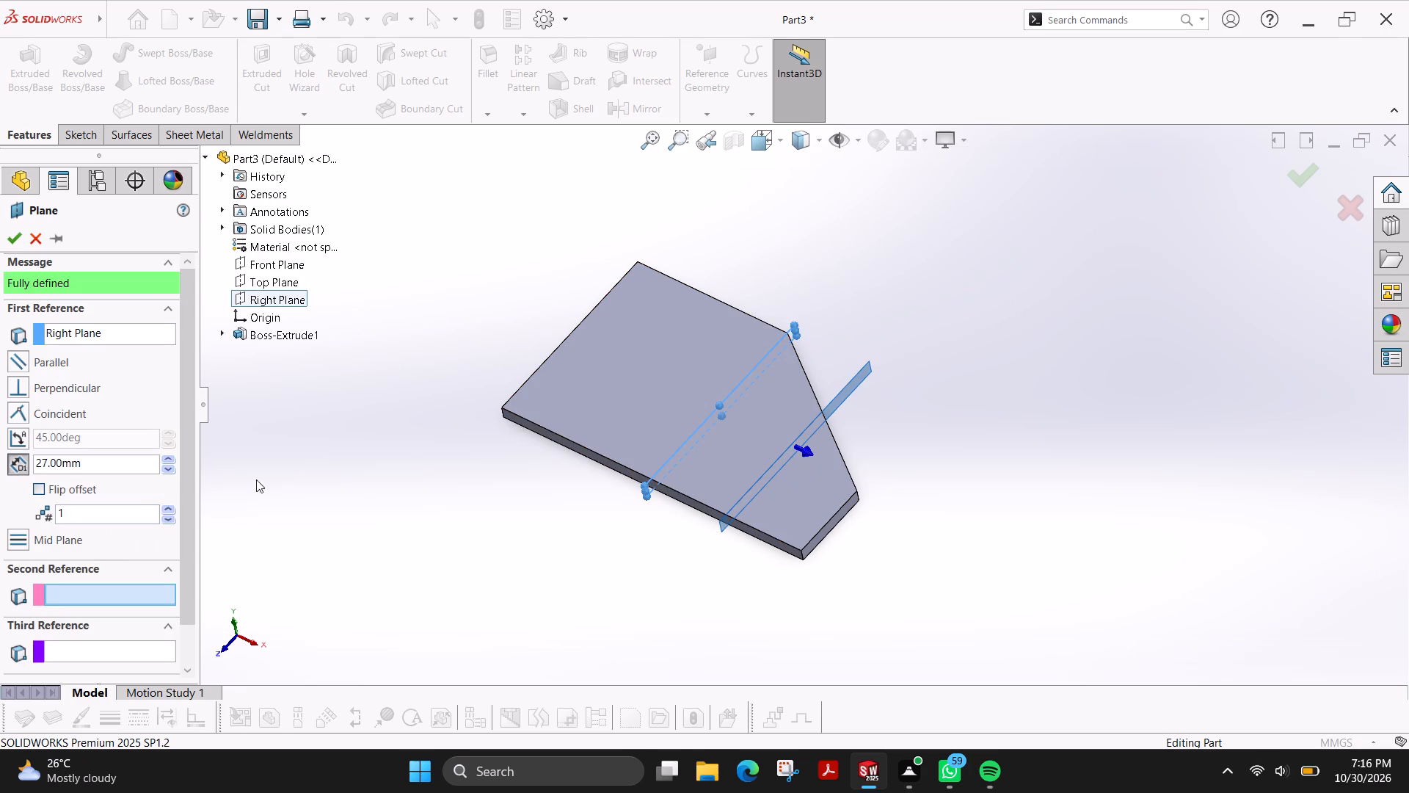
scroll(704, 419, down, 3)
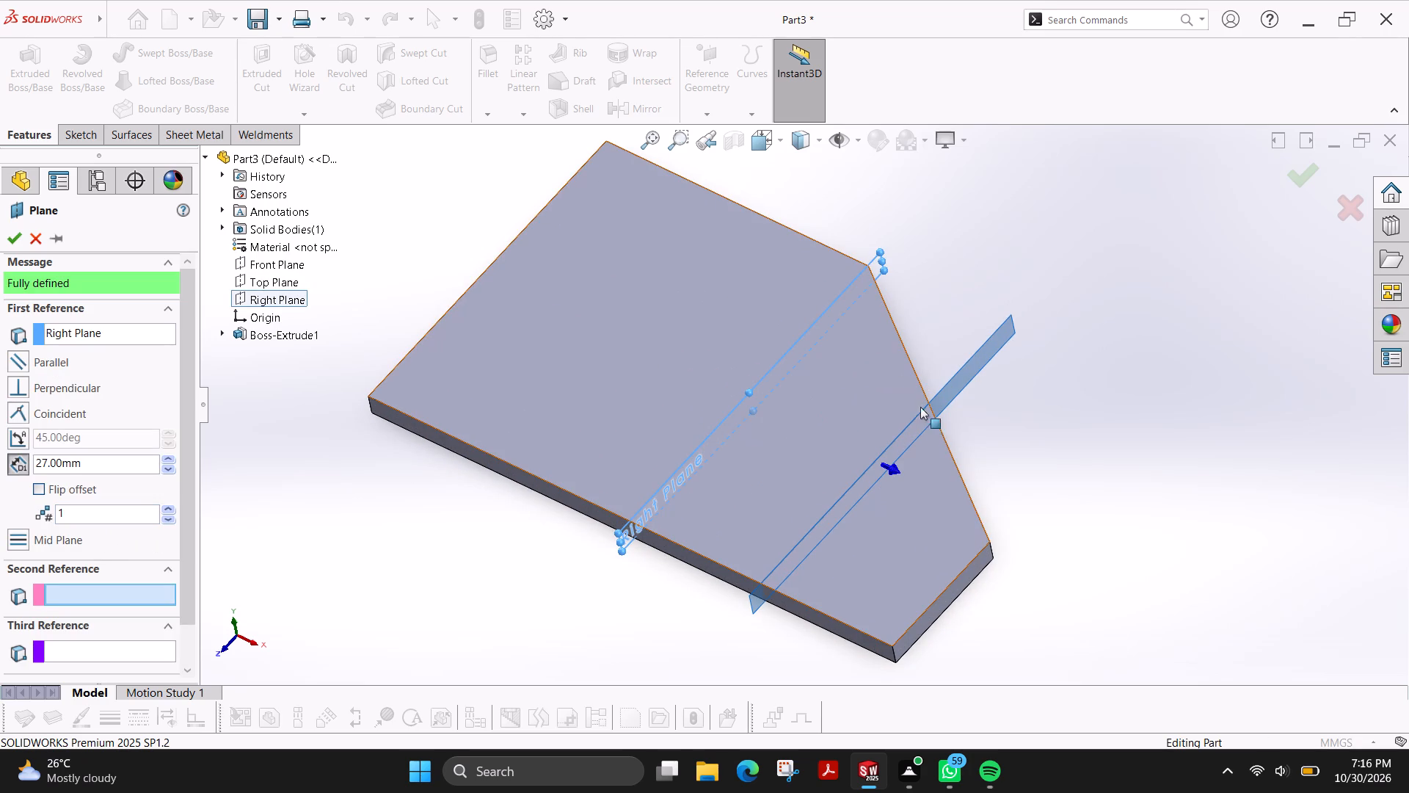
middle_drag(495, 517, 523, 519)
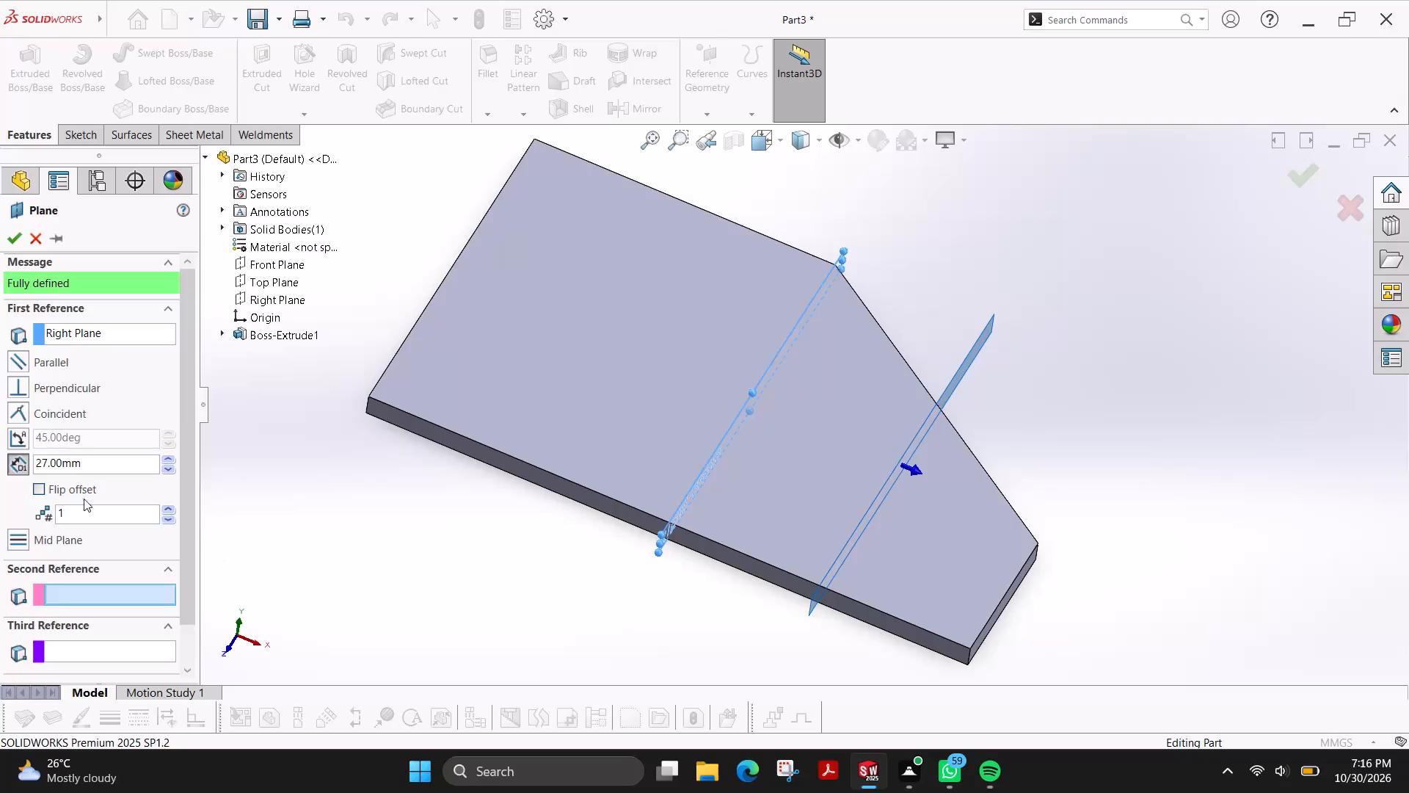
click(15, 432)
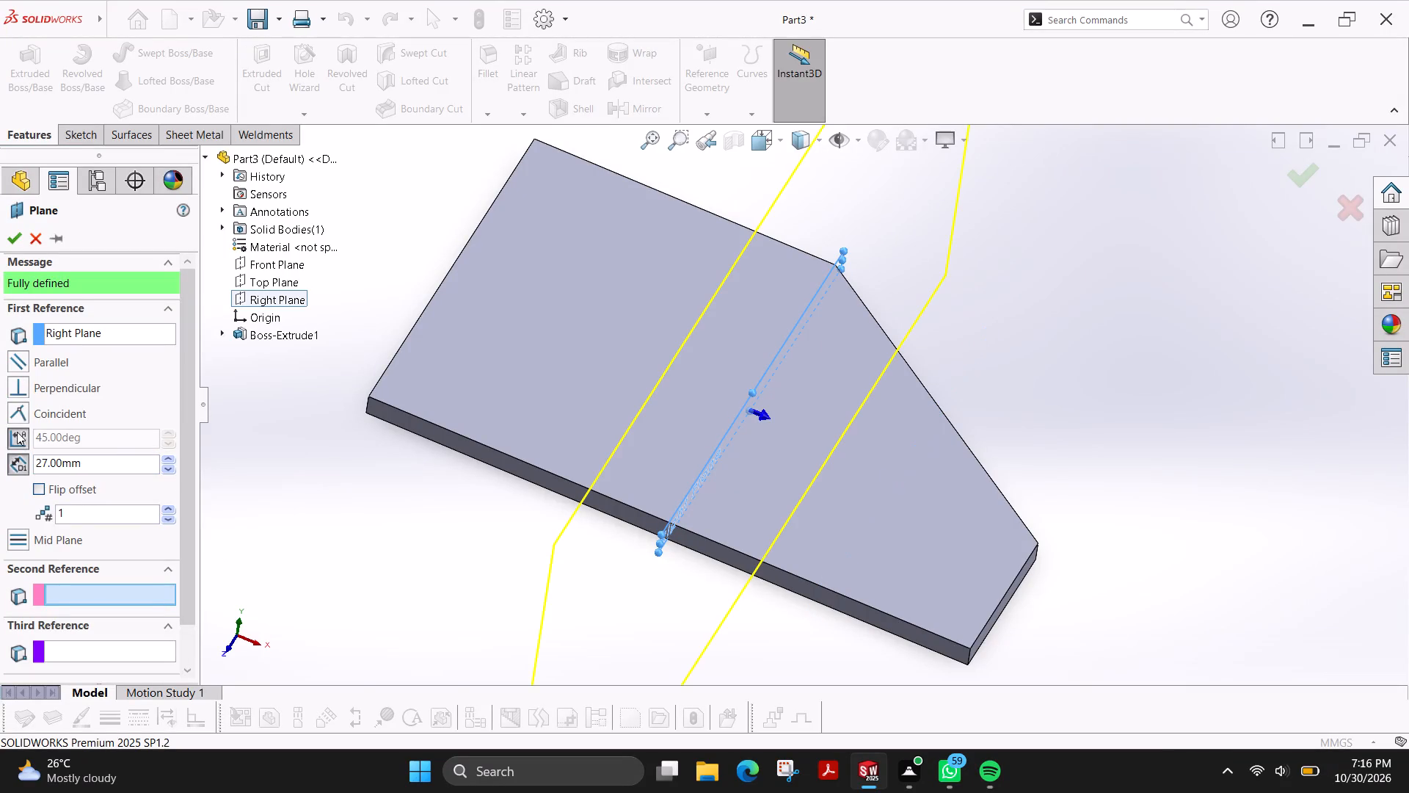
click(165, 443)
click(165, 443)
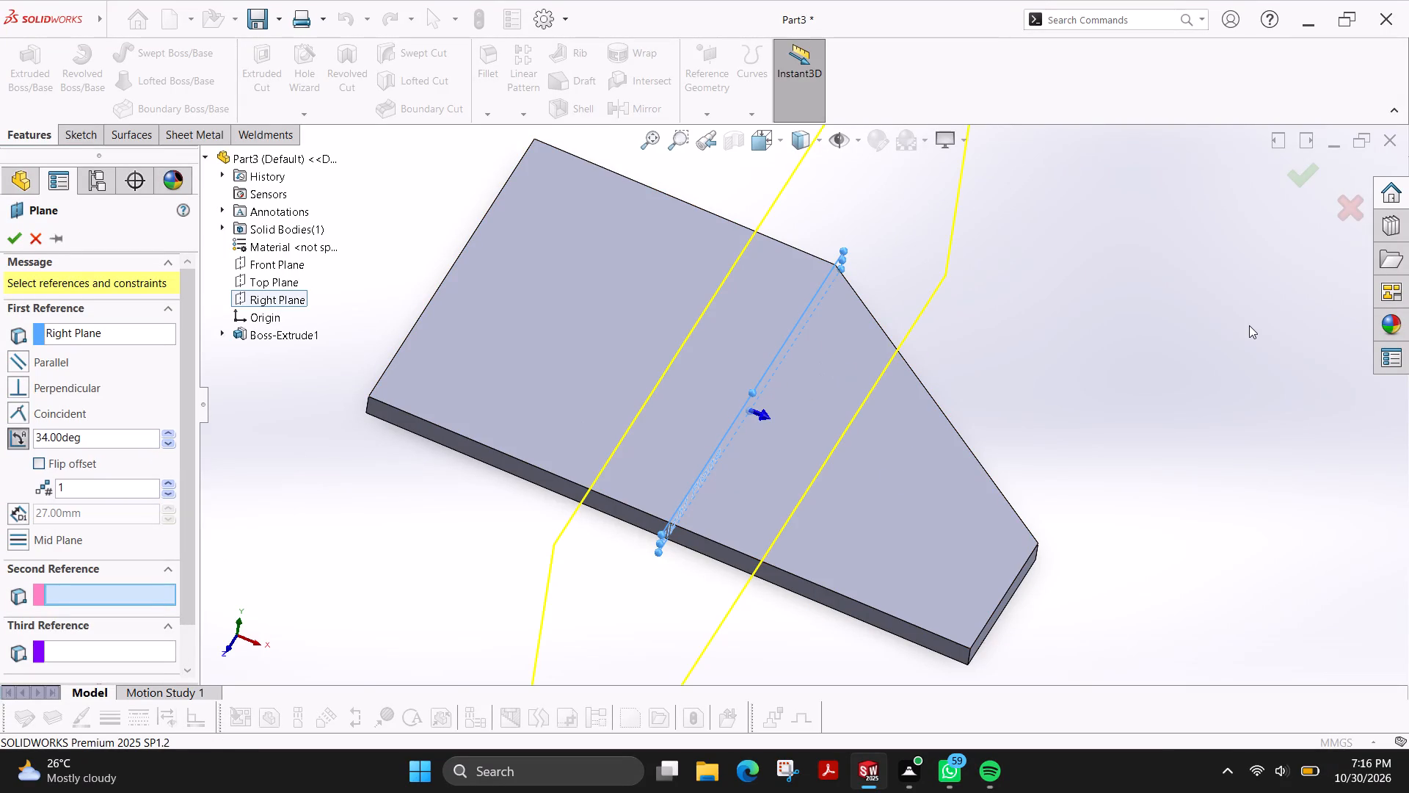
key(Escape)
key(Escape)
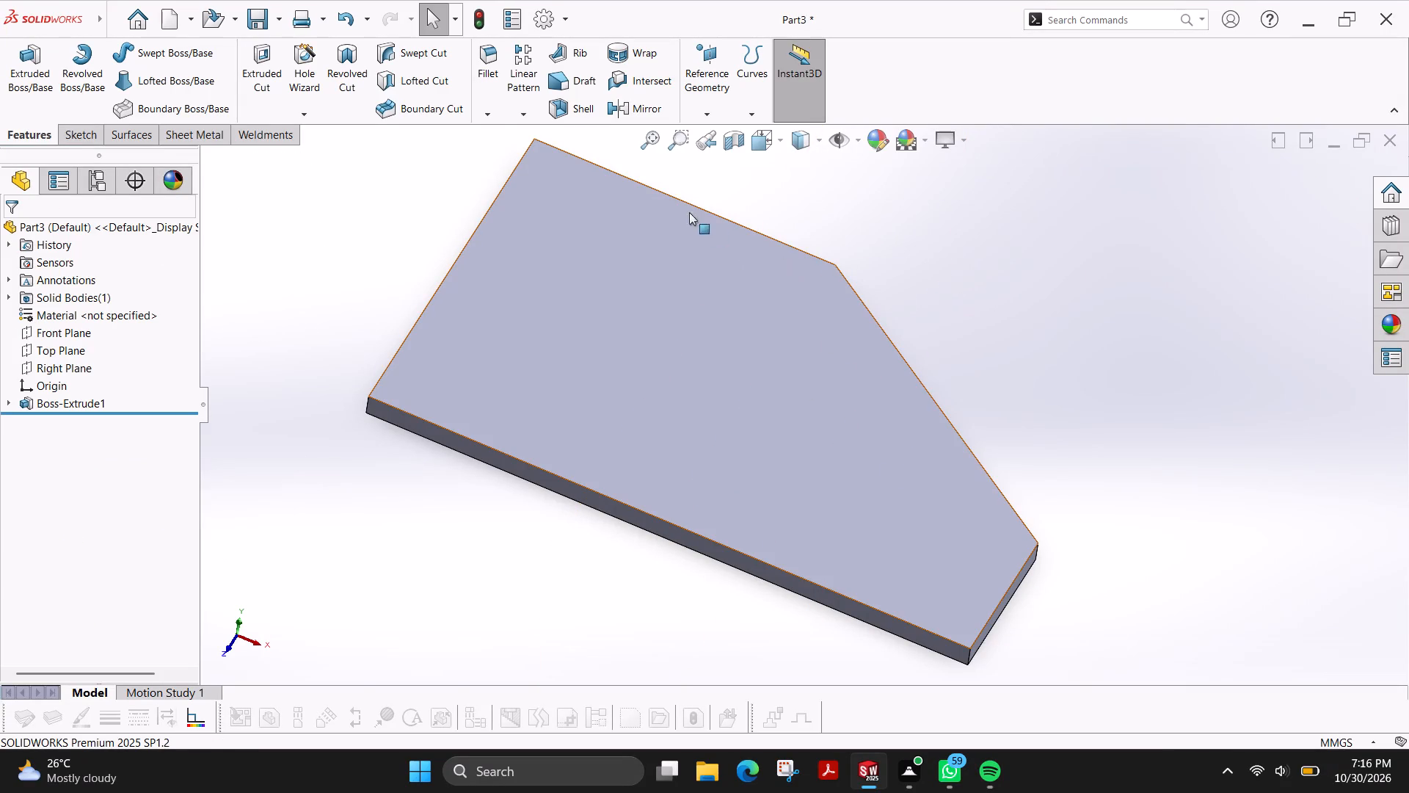
On the base's top face, sketch a line about 93 mm long through the slanted edge's midpoint, perpendicular to that edge, and exit the sketch.
drag(649, 269, 652, 256)
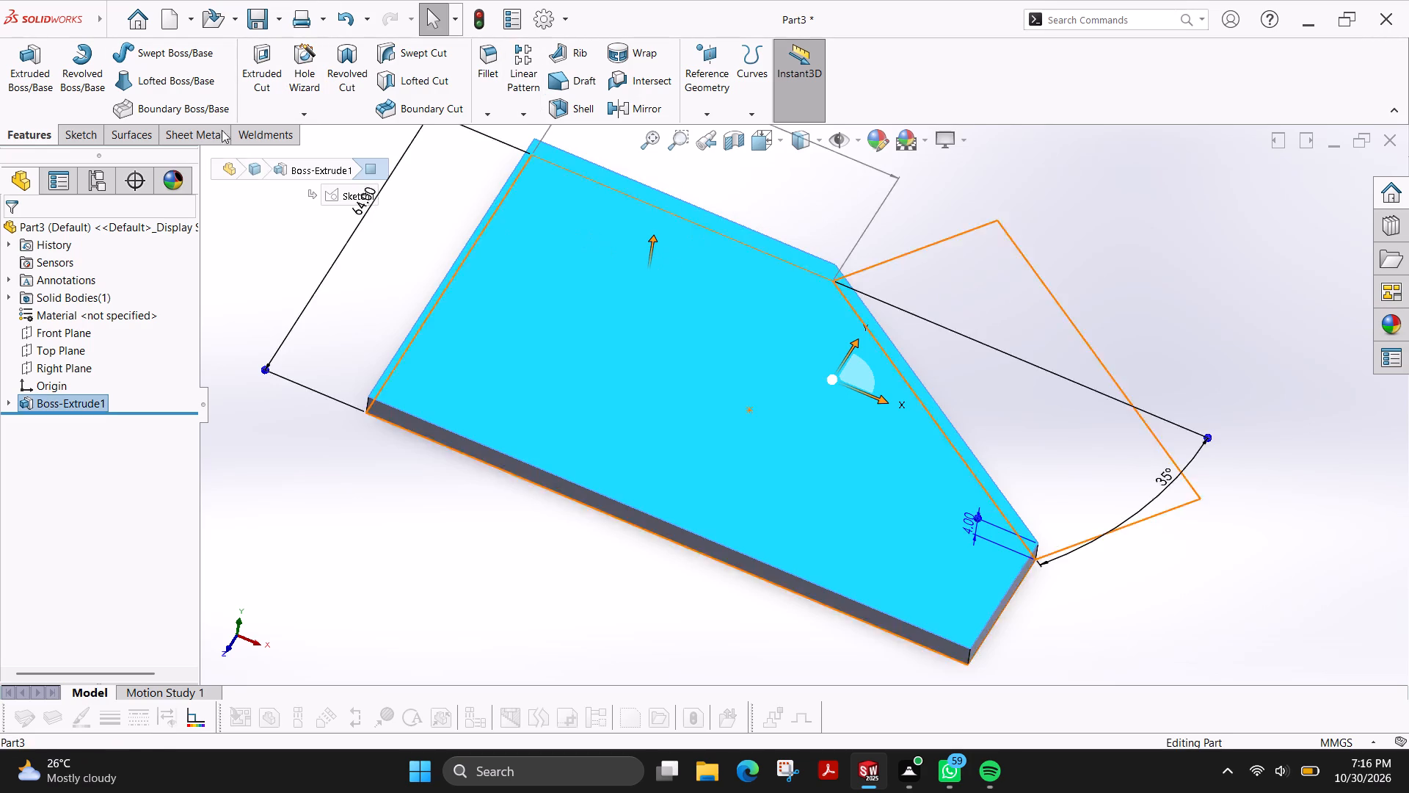
click(99, 131)
click(12, 81)
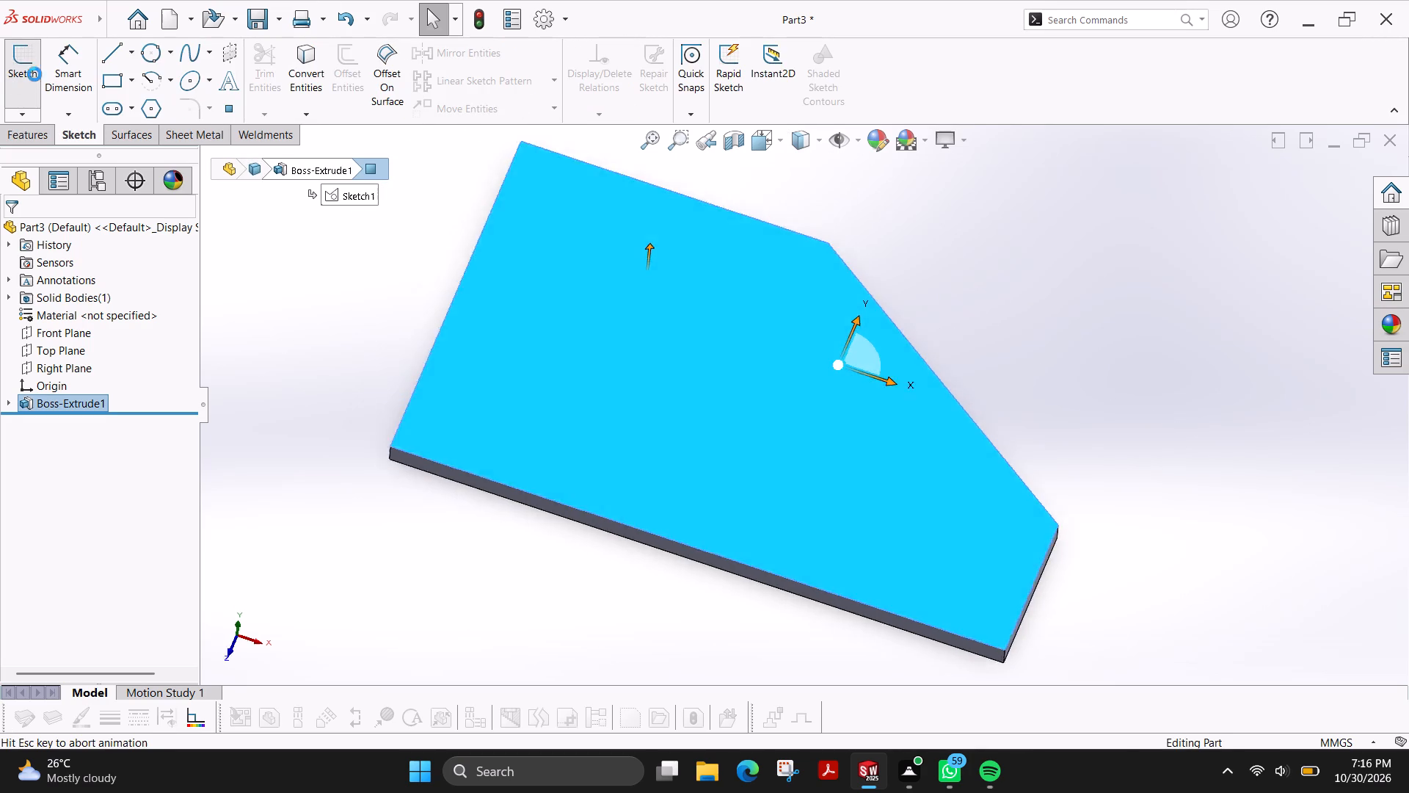
key(Escape)
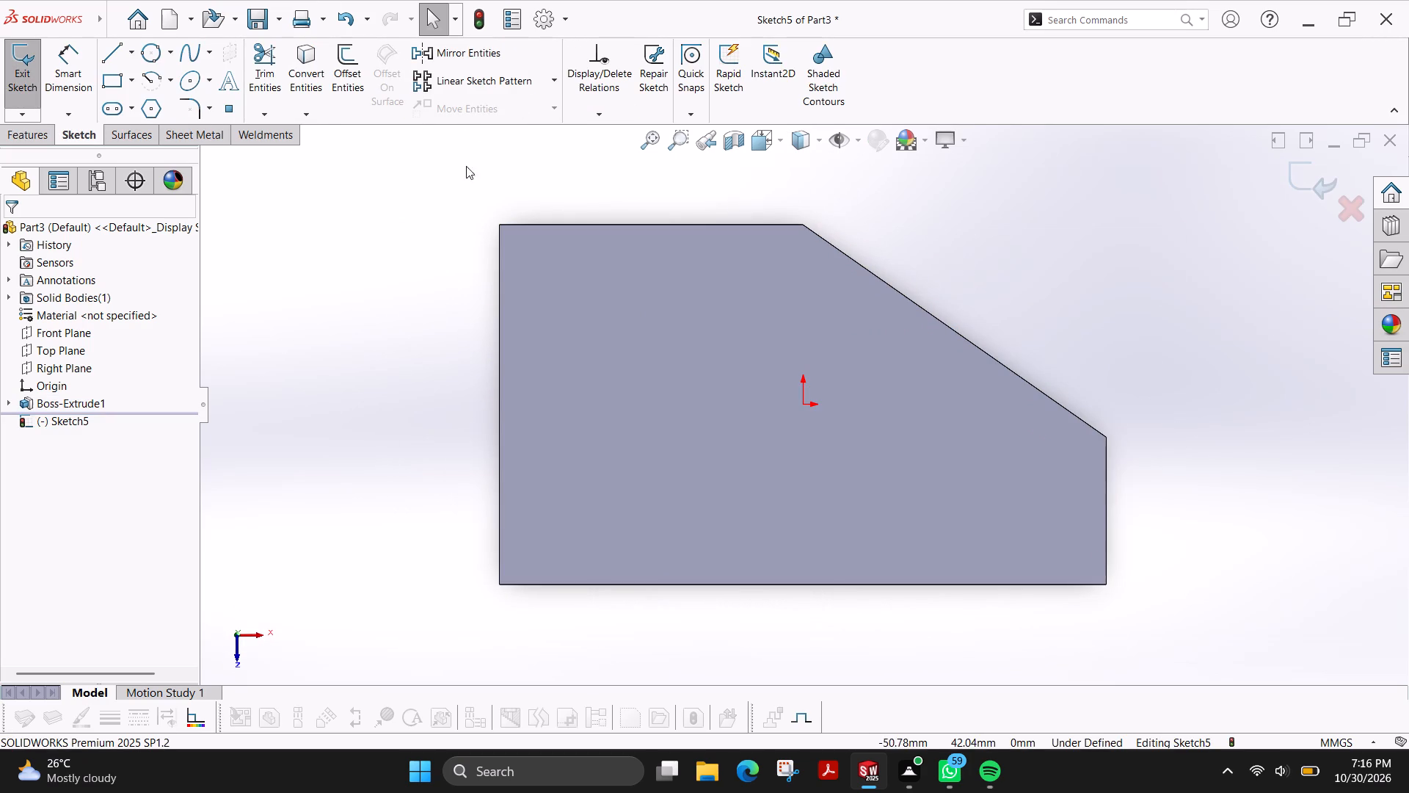
click(101, 59)
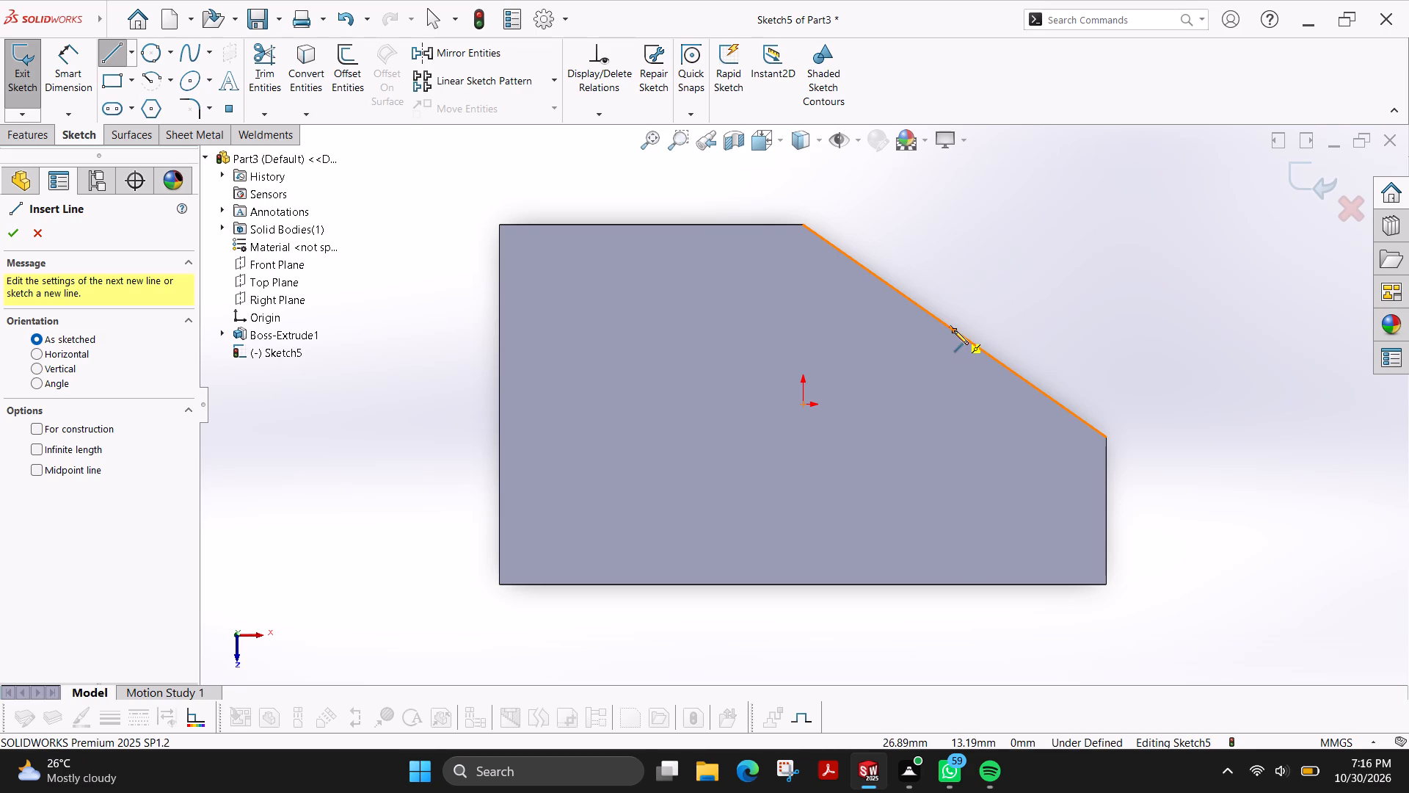
click(1017, 236)
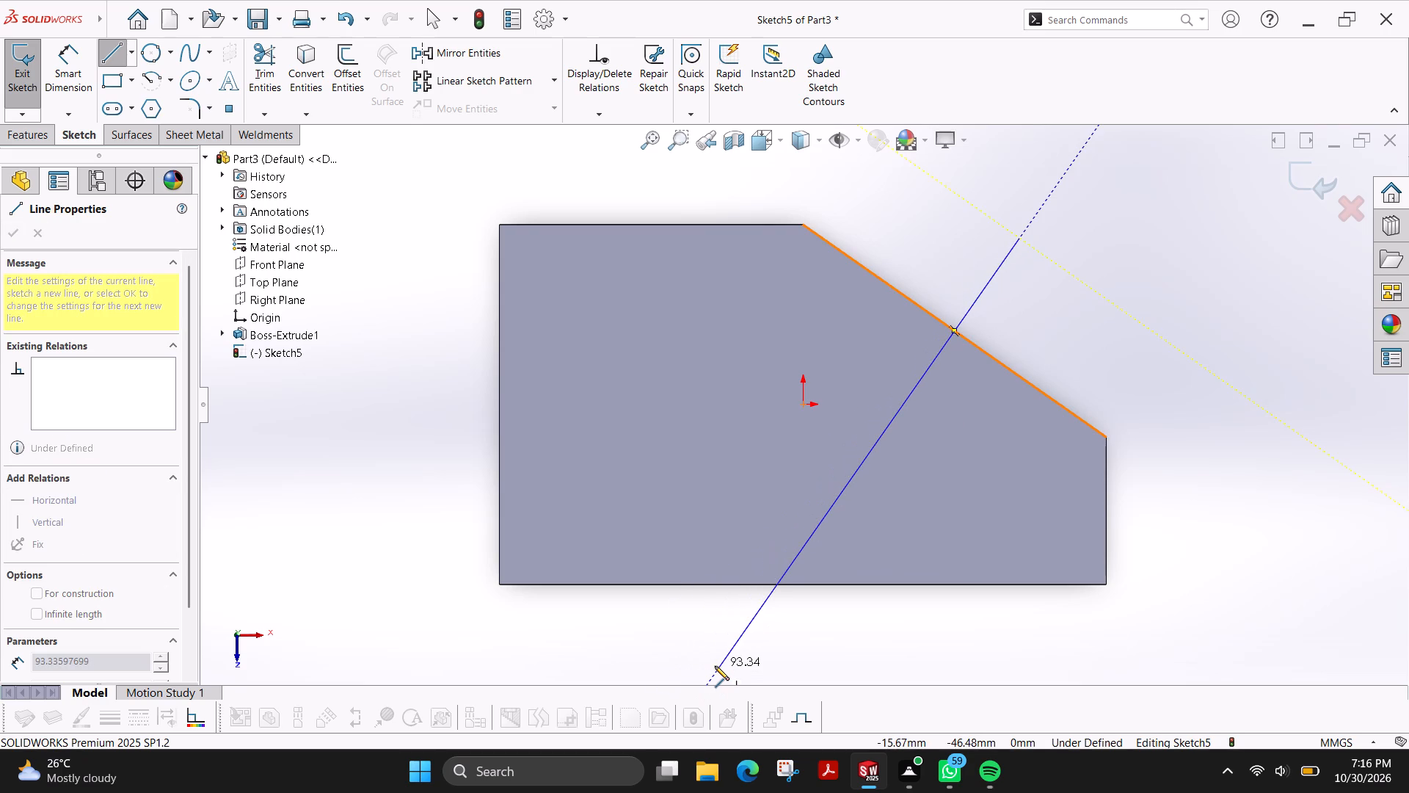
click(715, 665)
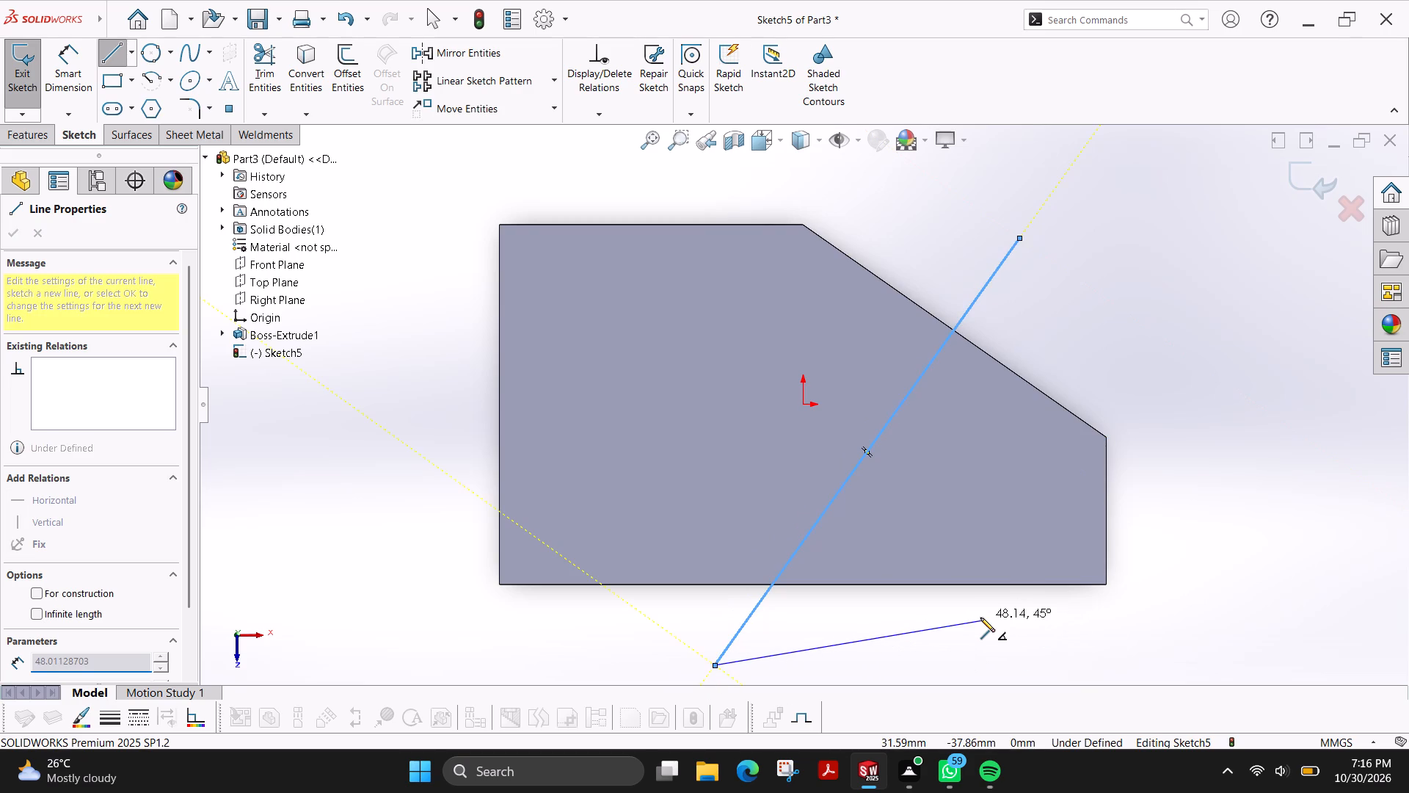
key(Escape)
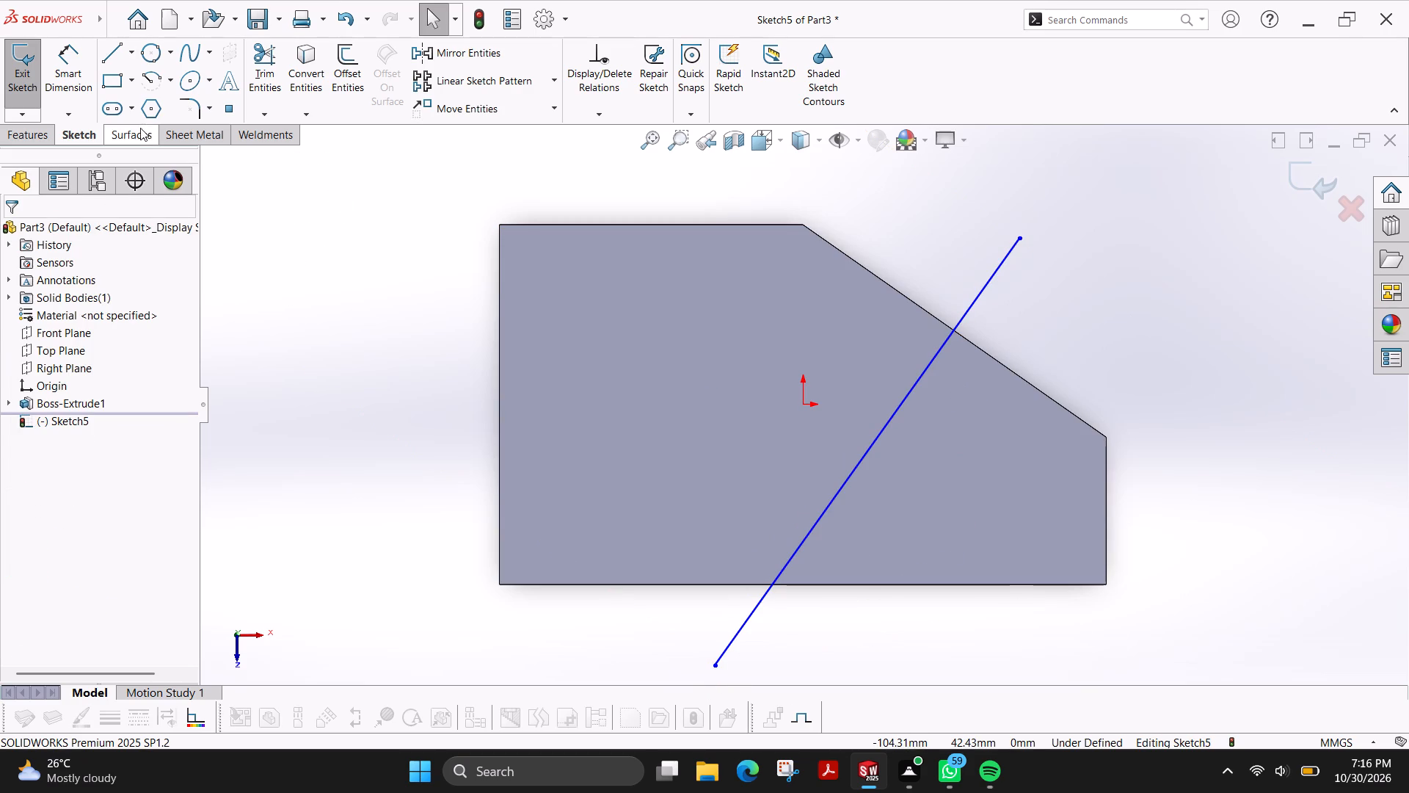
click(32, 134)
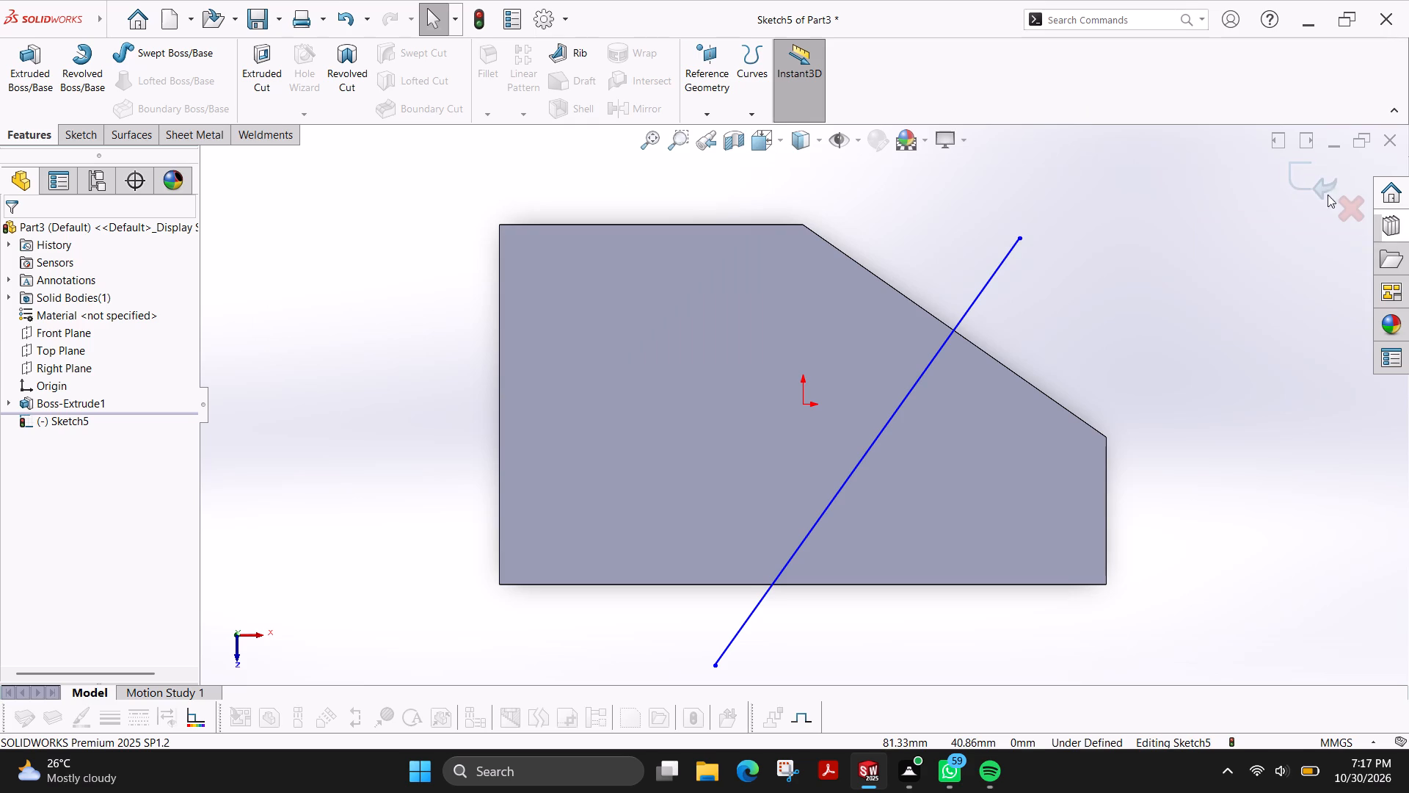
click(1280, 181)
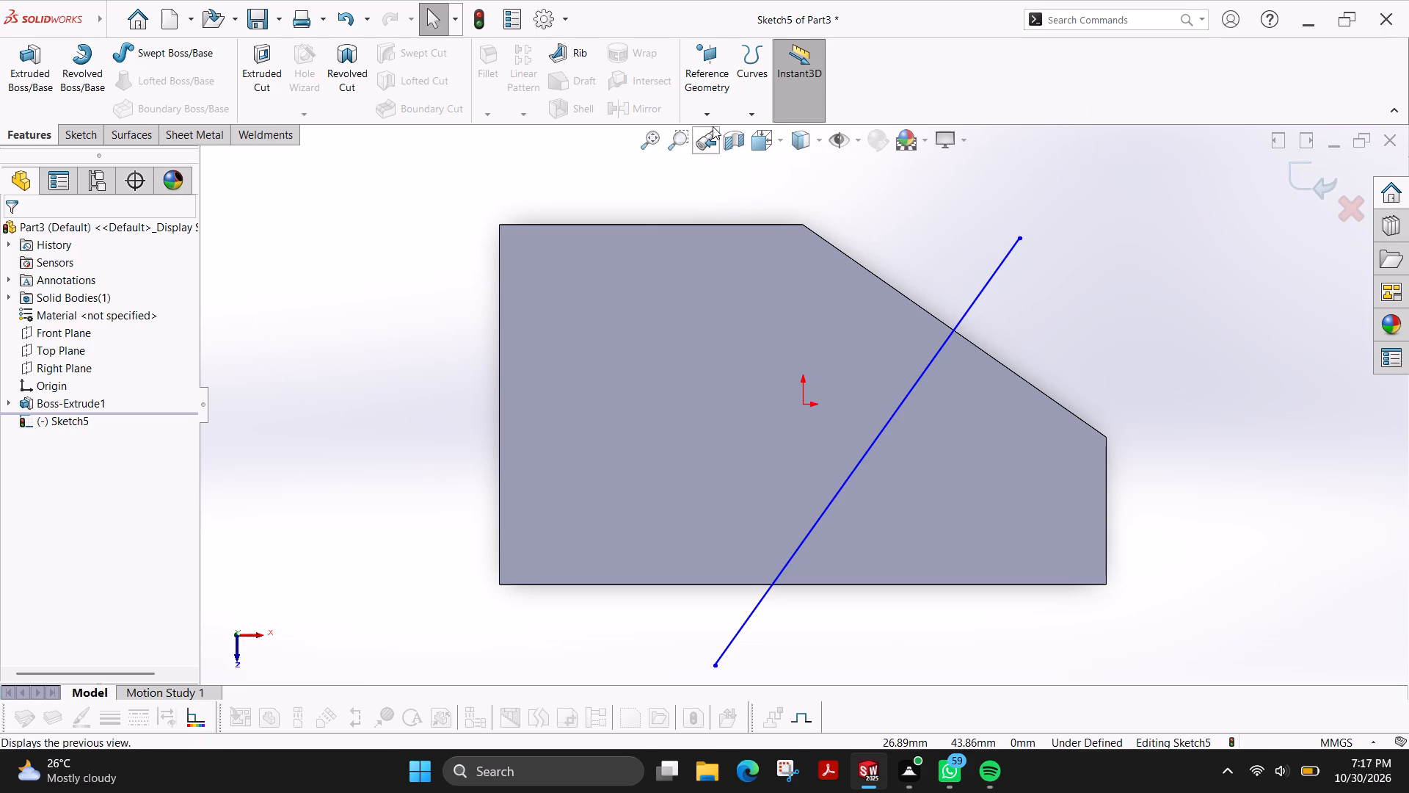
click(706, 117)
click(1328, 187)
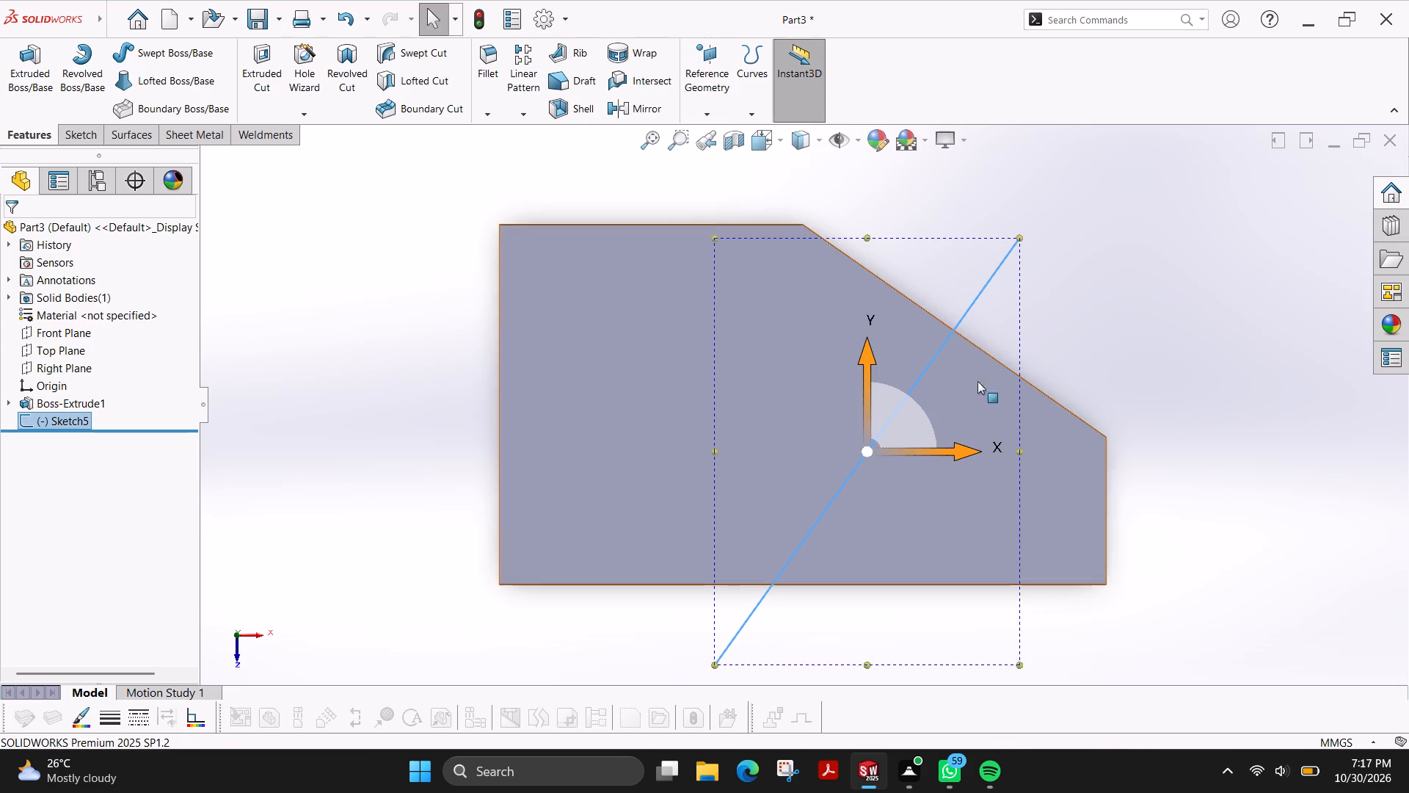
key(Escape)
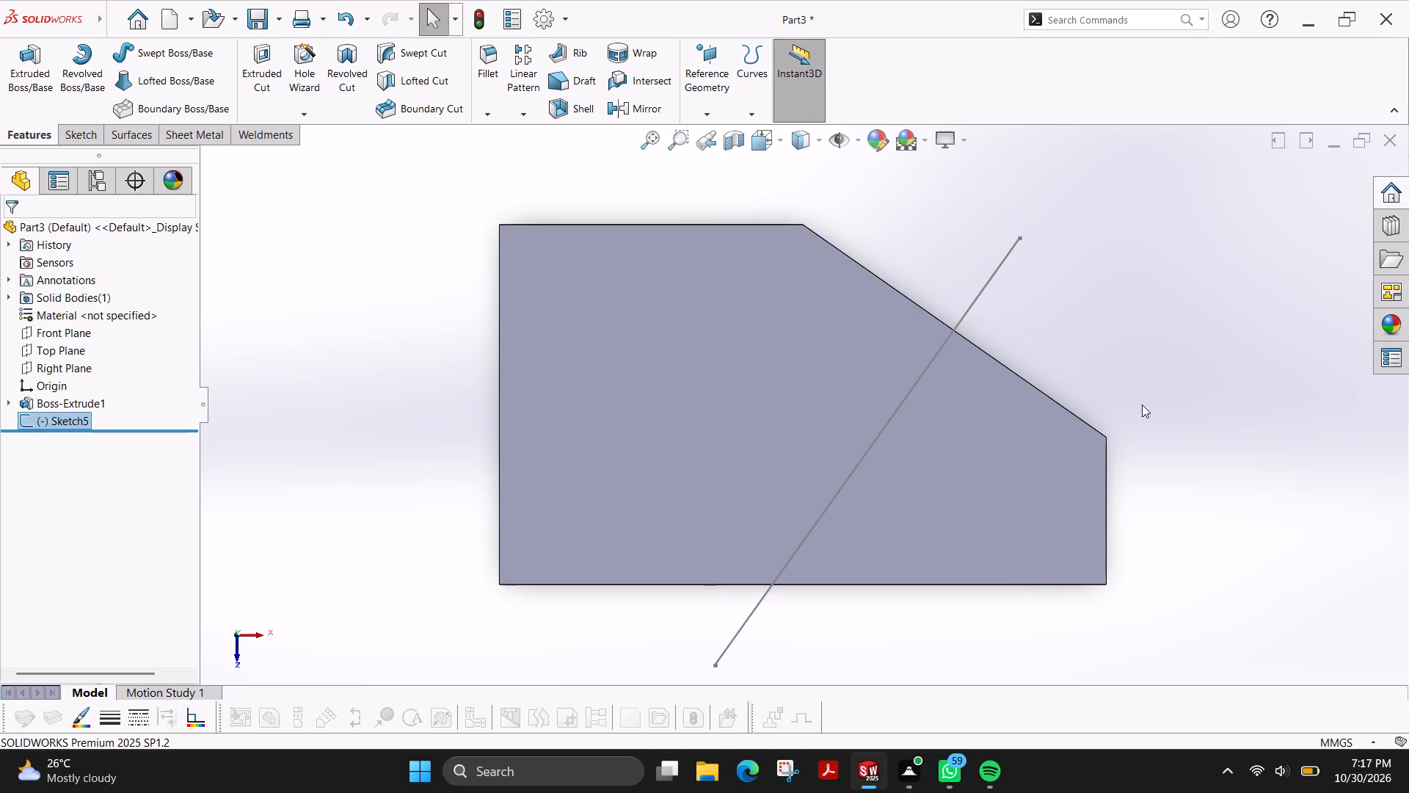
key(Escape)
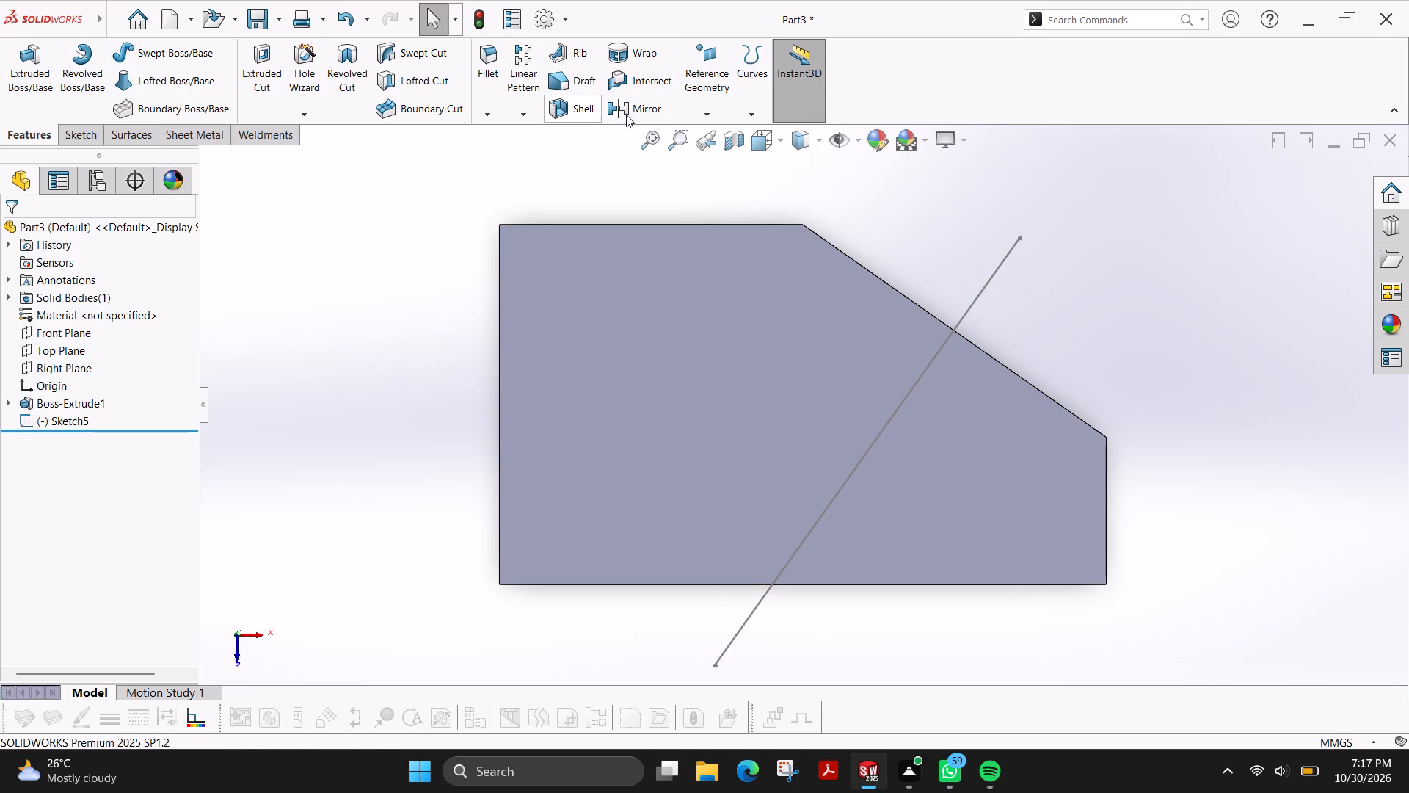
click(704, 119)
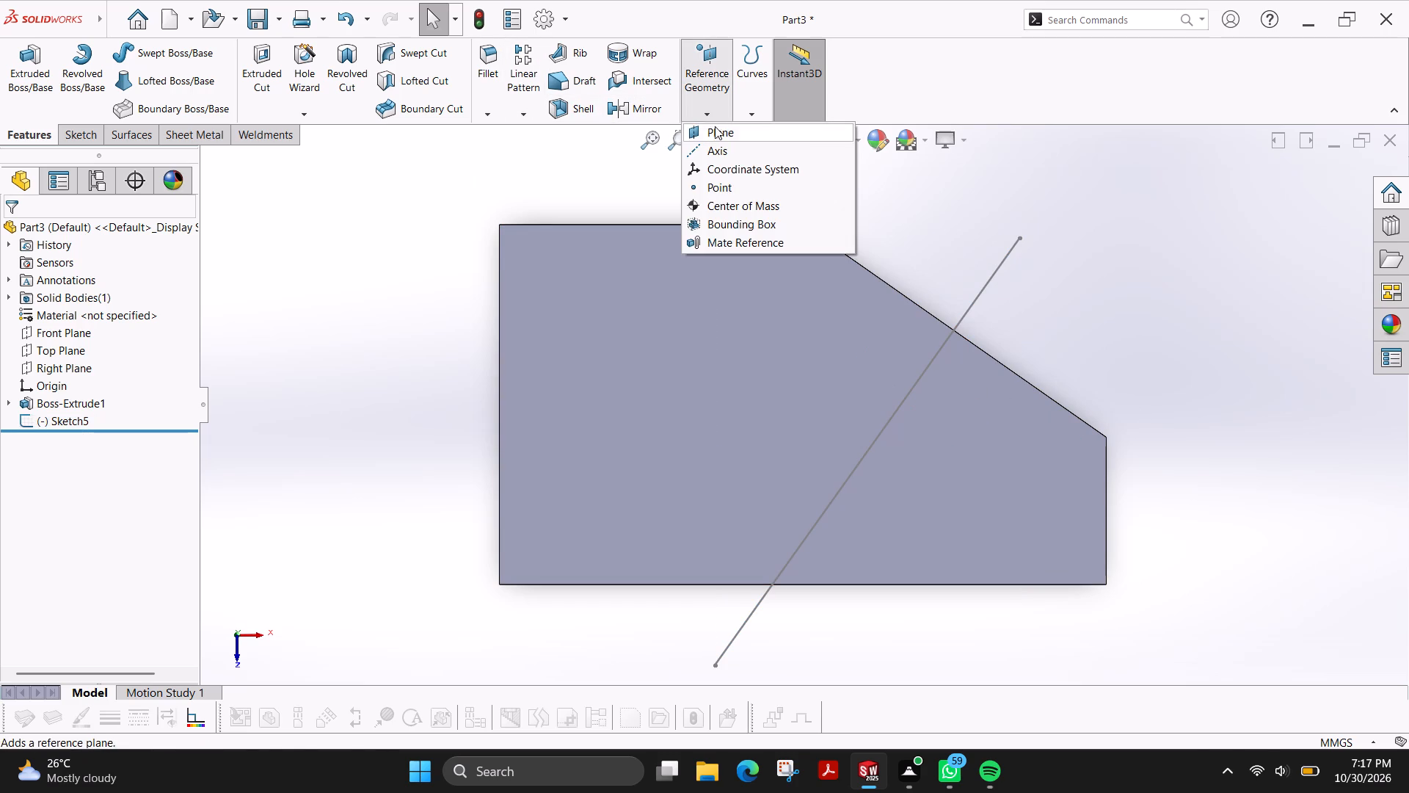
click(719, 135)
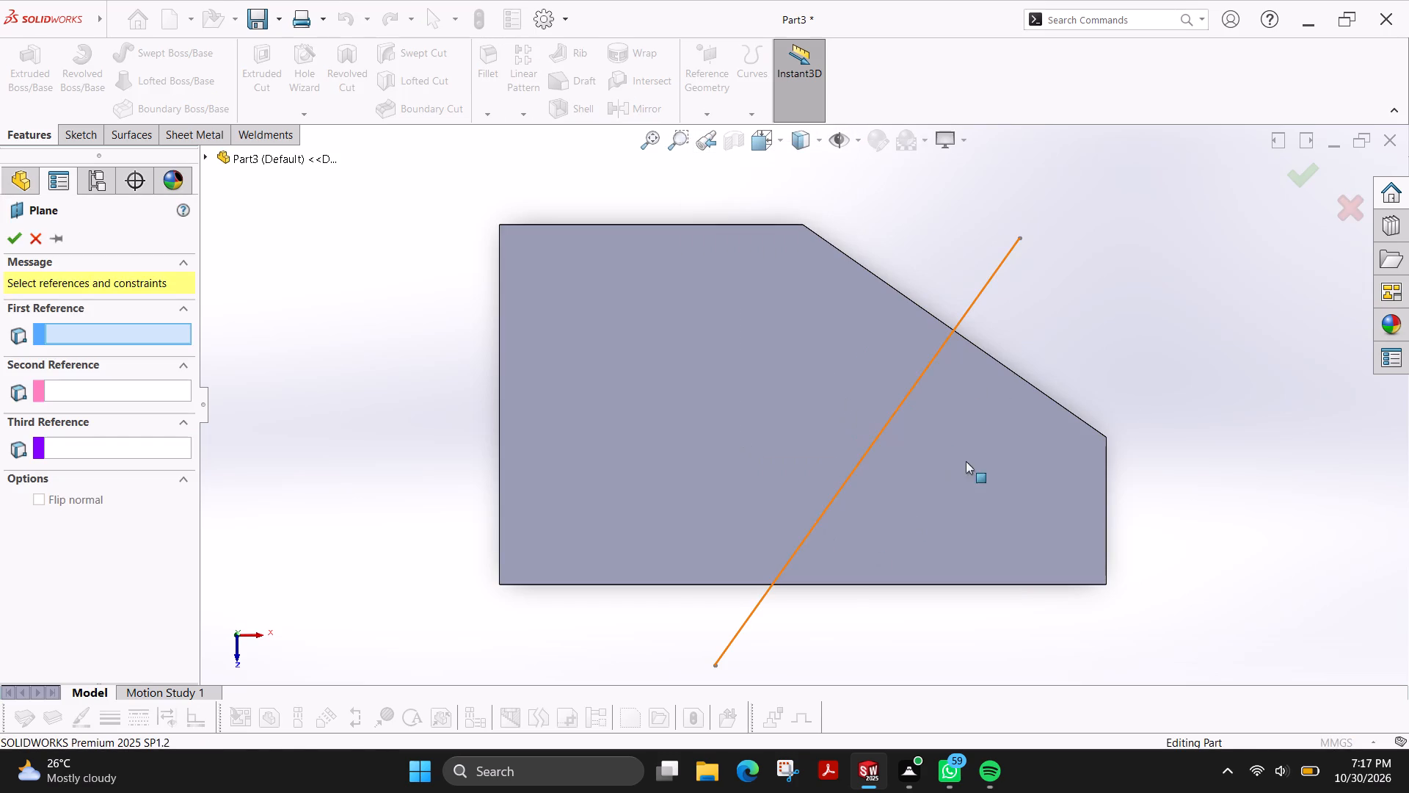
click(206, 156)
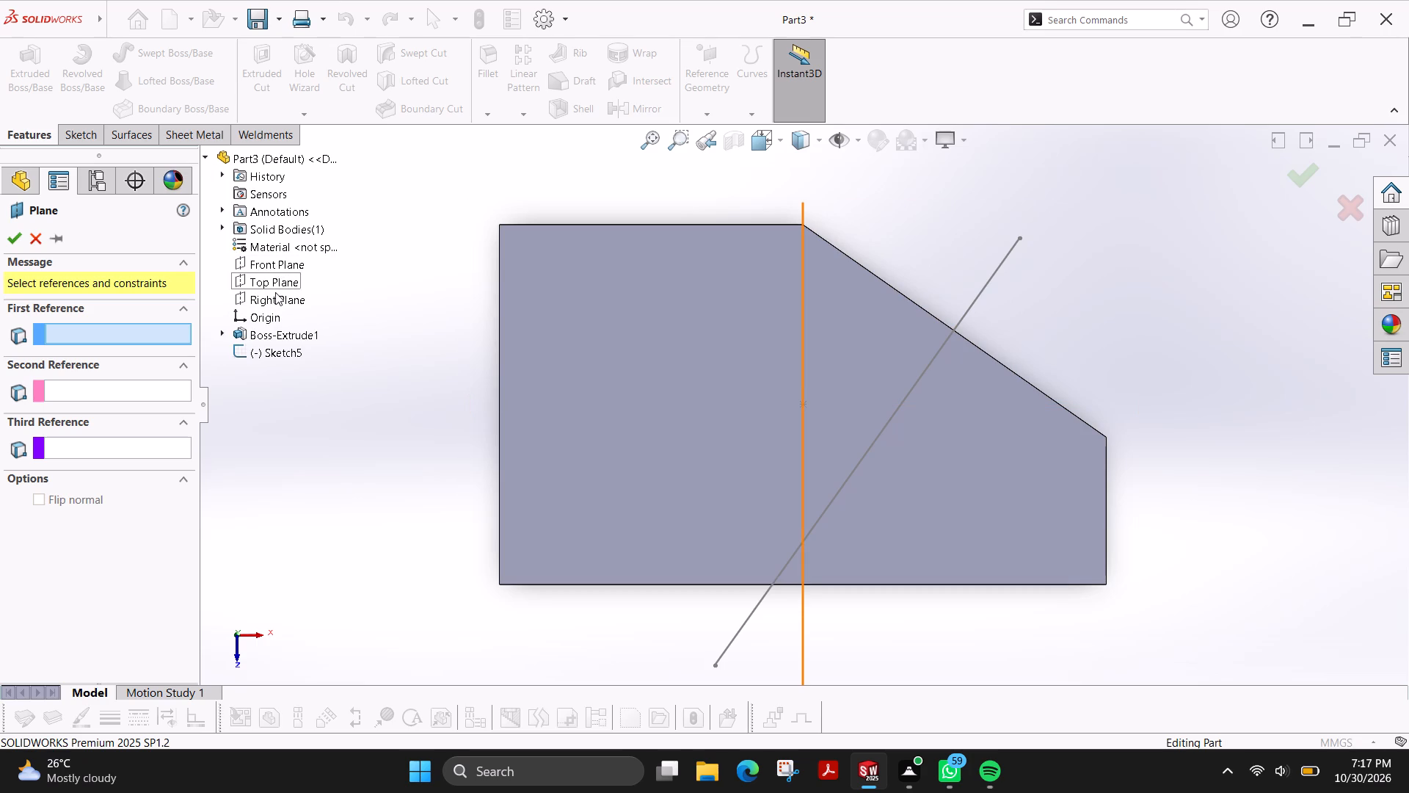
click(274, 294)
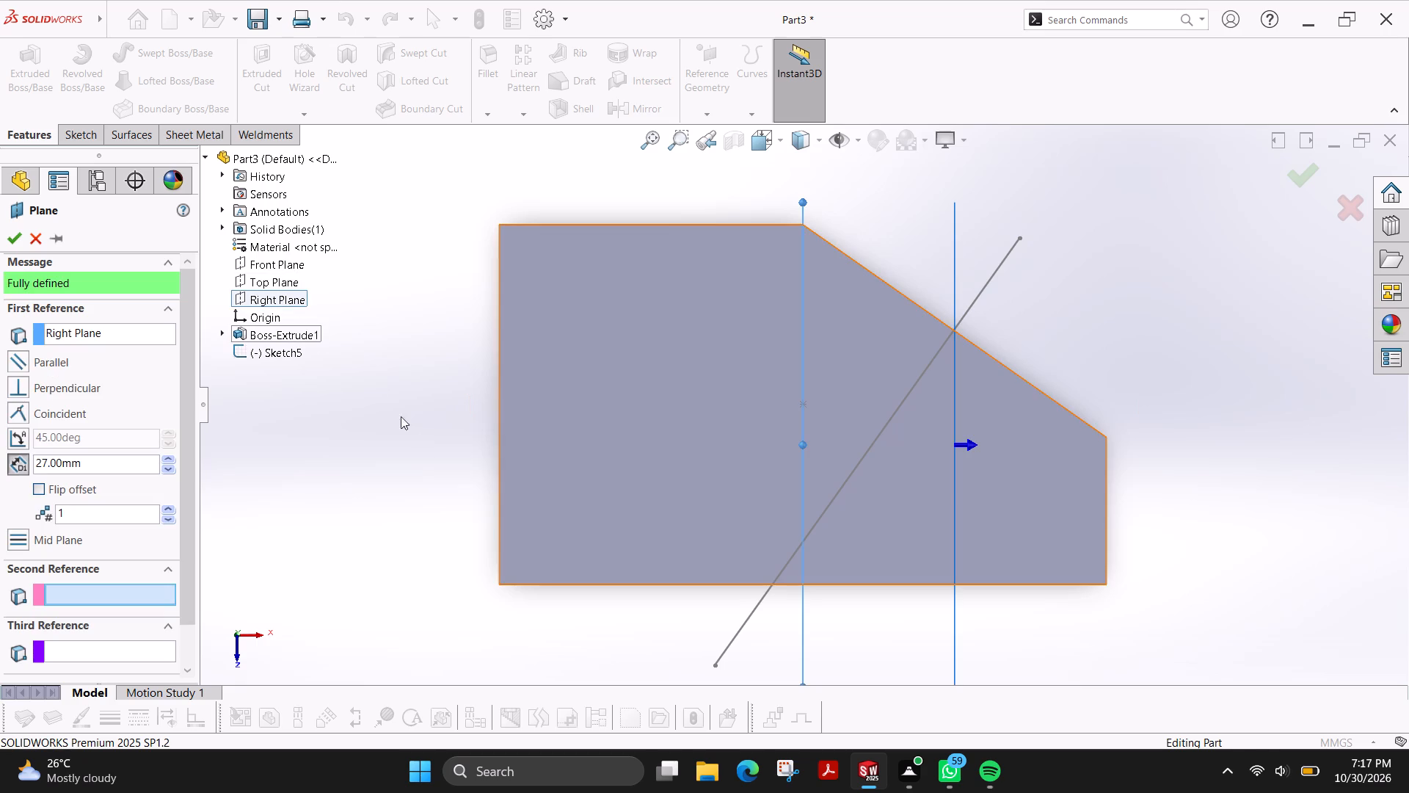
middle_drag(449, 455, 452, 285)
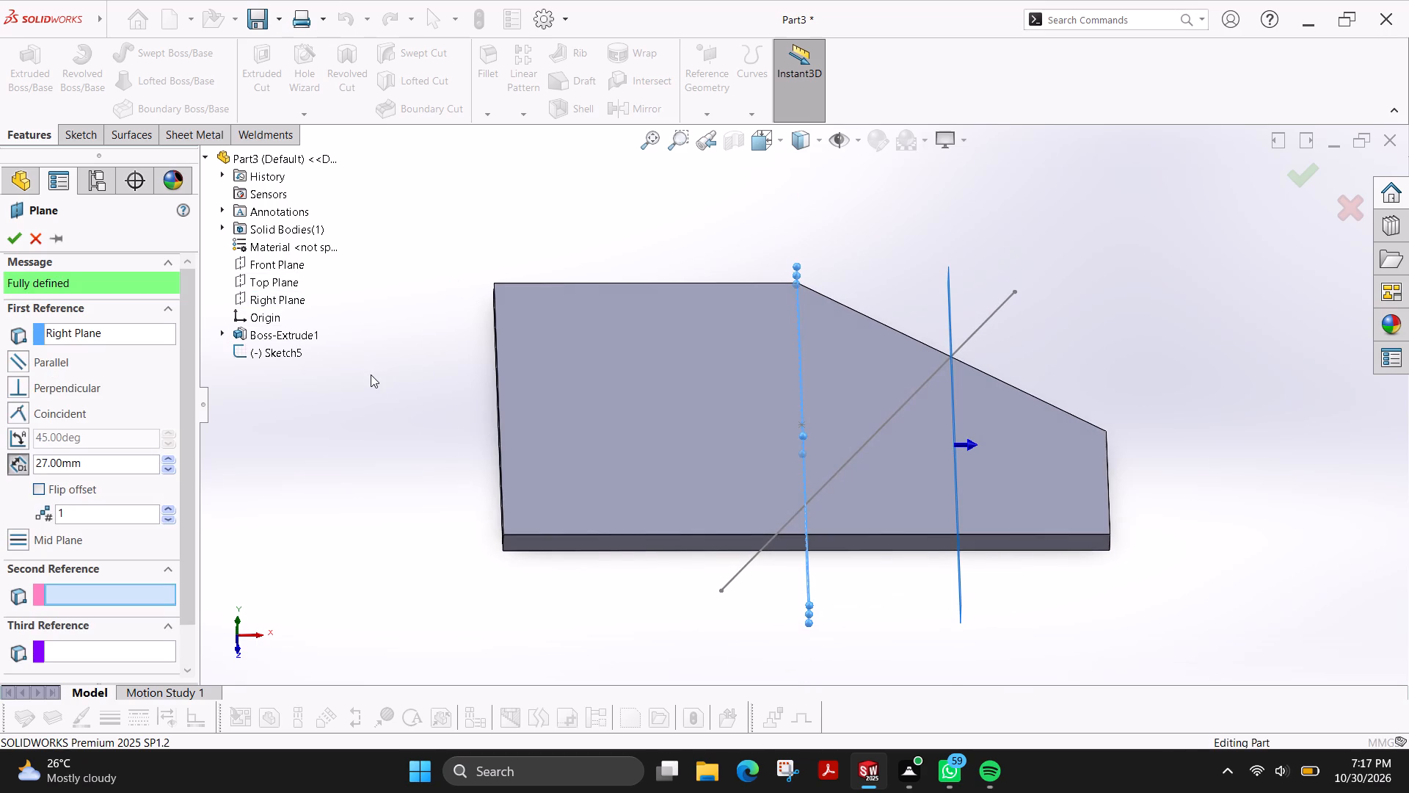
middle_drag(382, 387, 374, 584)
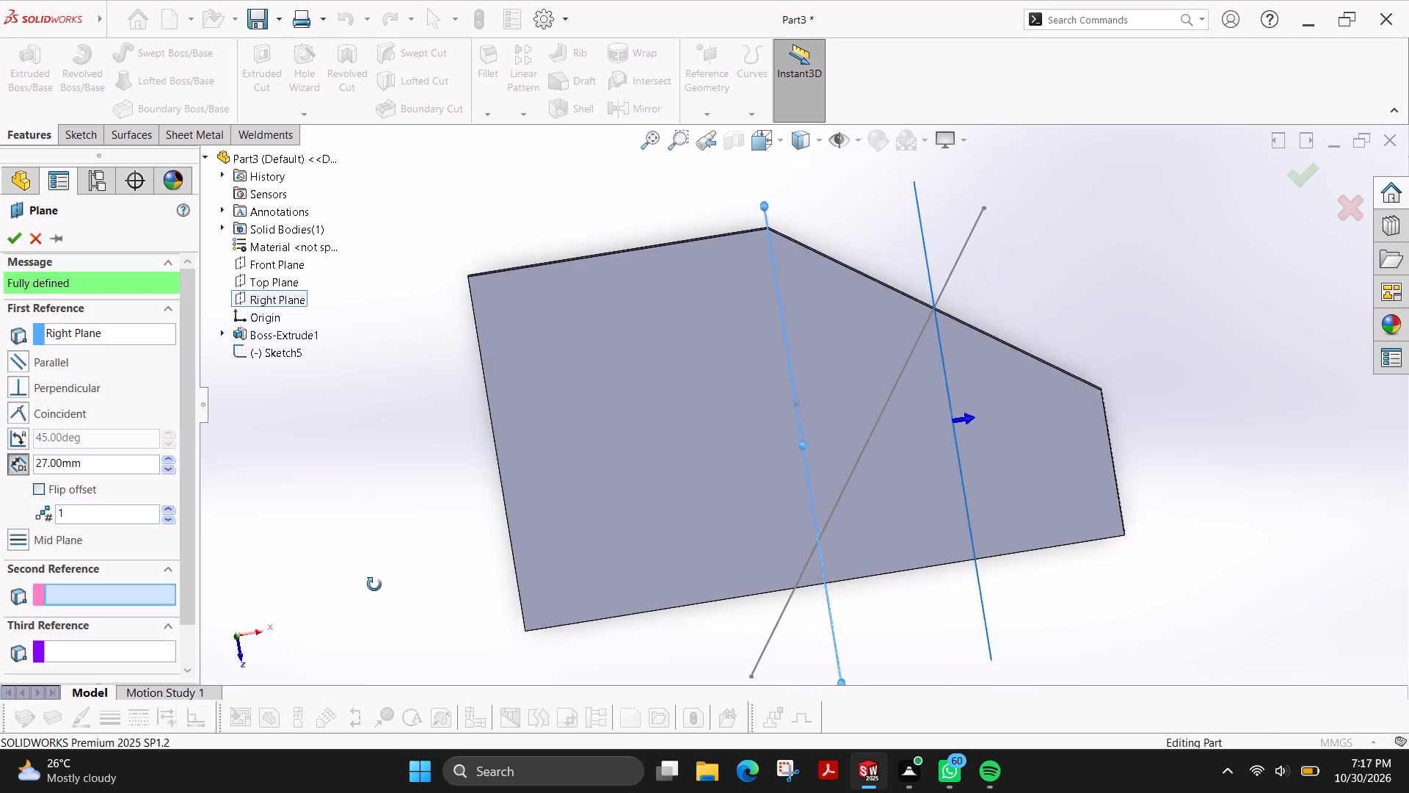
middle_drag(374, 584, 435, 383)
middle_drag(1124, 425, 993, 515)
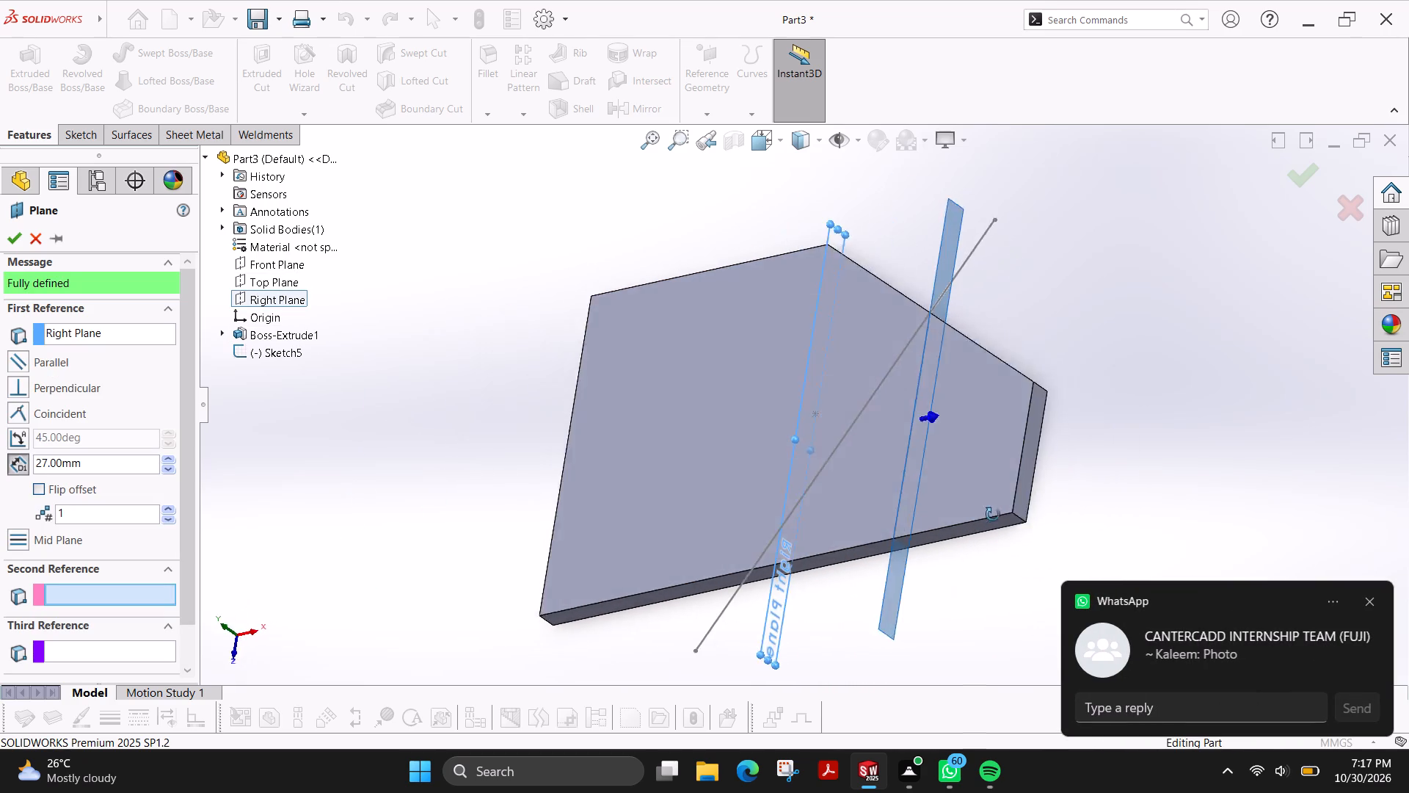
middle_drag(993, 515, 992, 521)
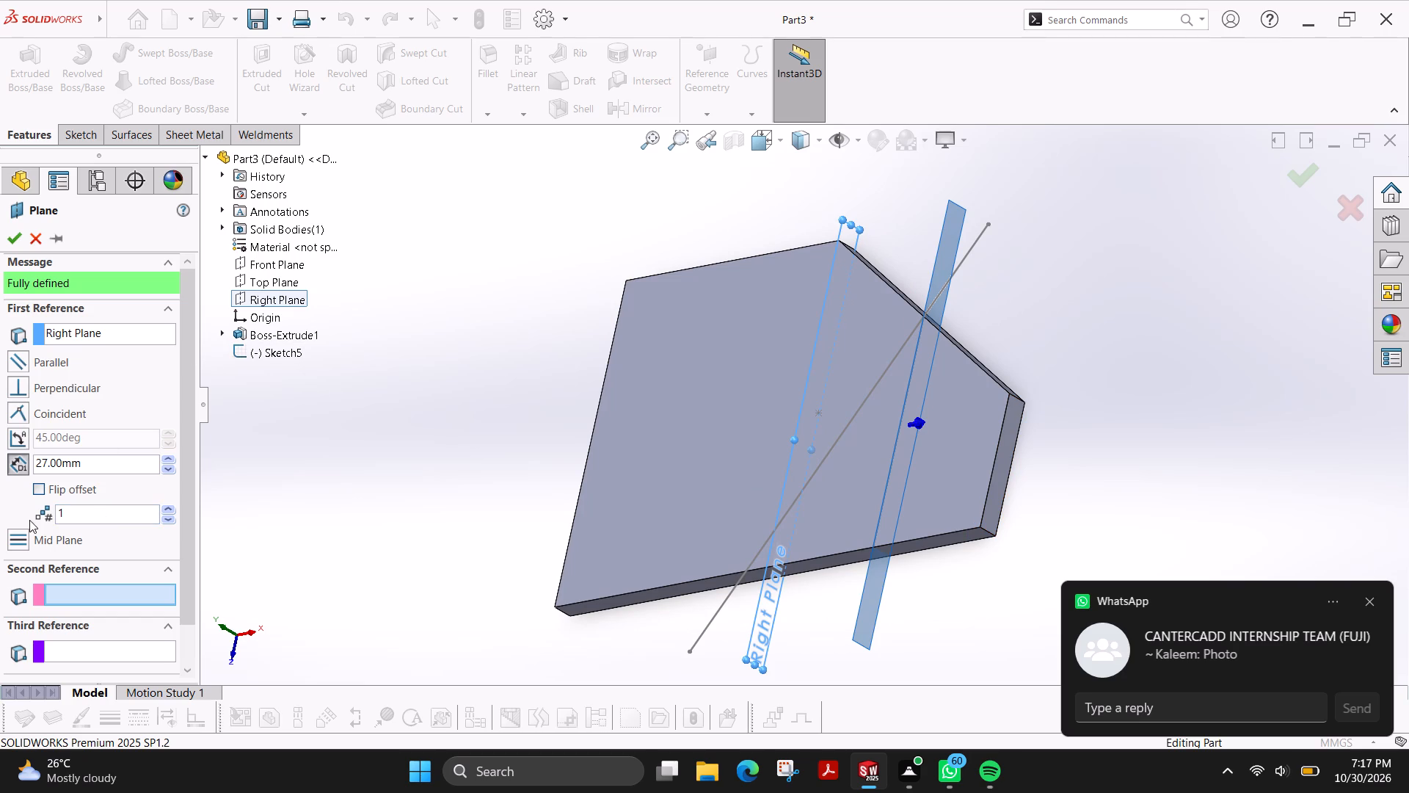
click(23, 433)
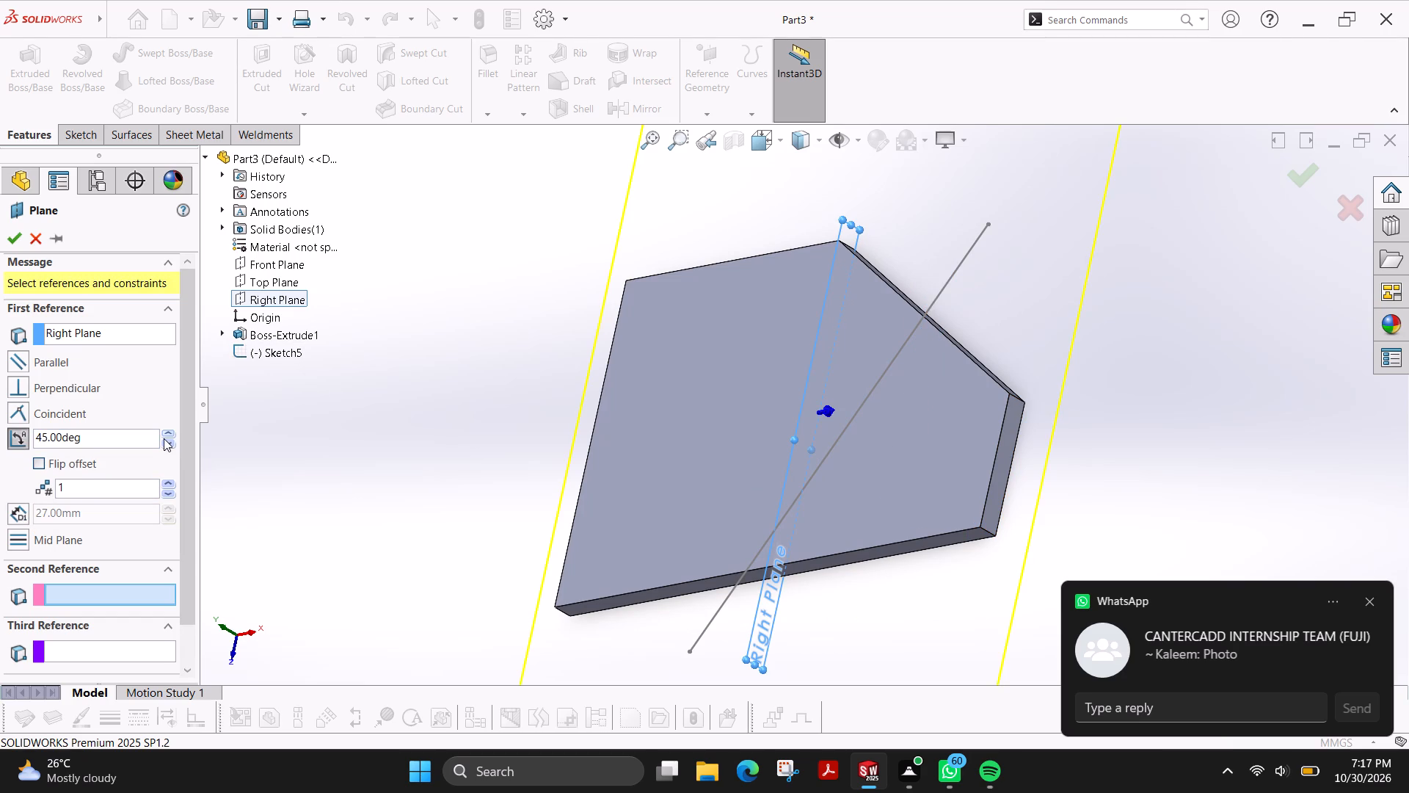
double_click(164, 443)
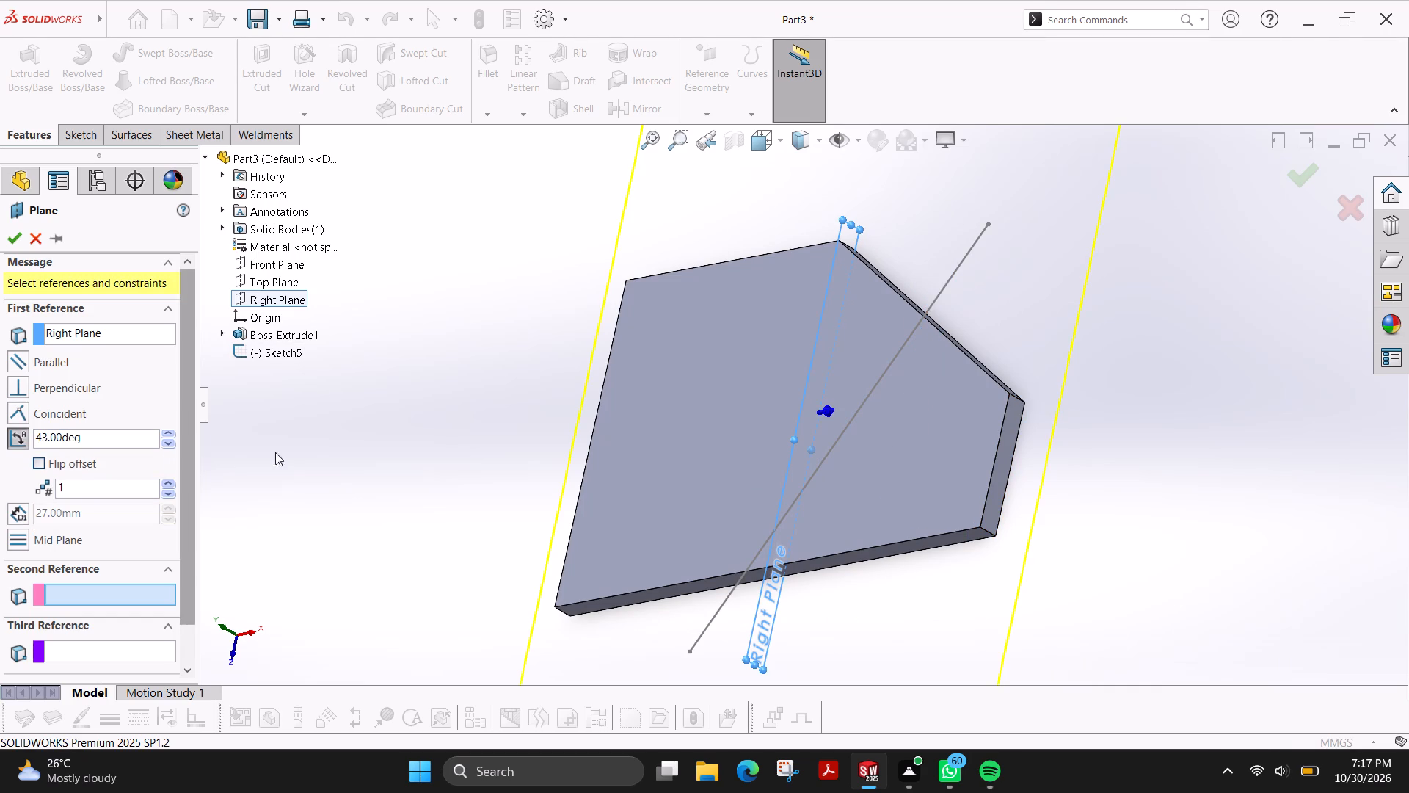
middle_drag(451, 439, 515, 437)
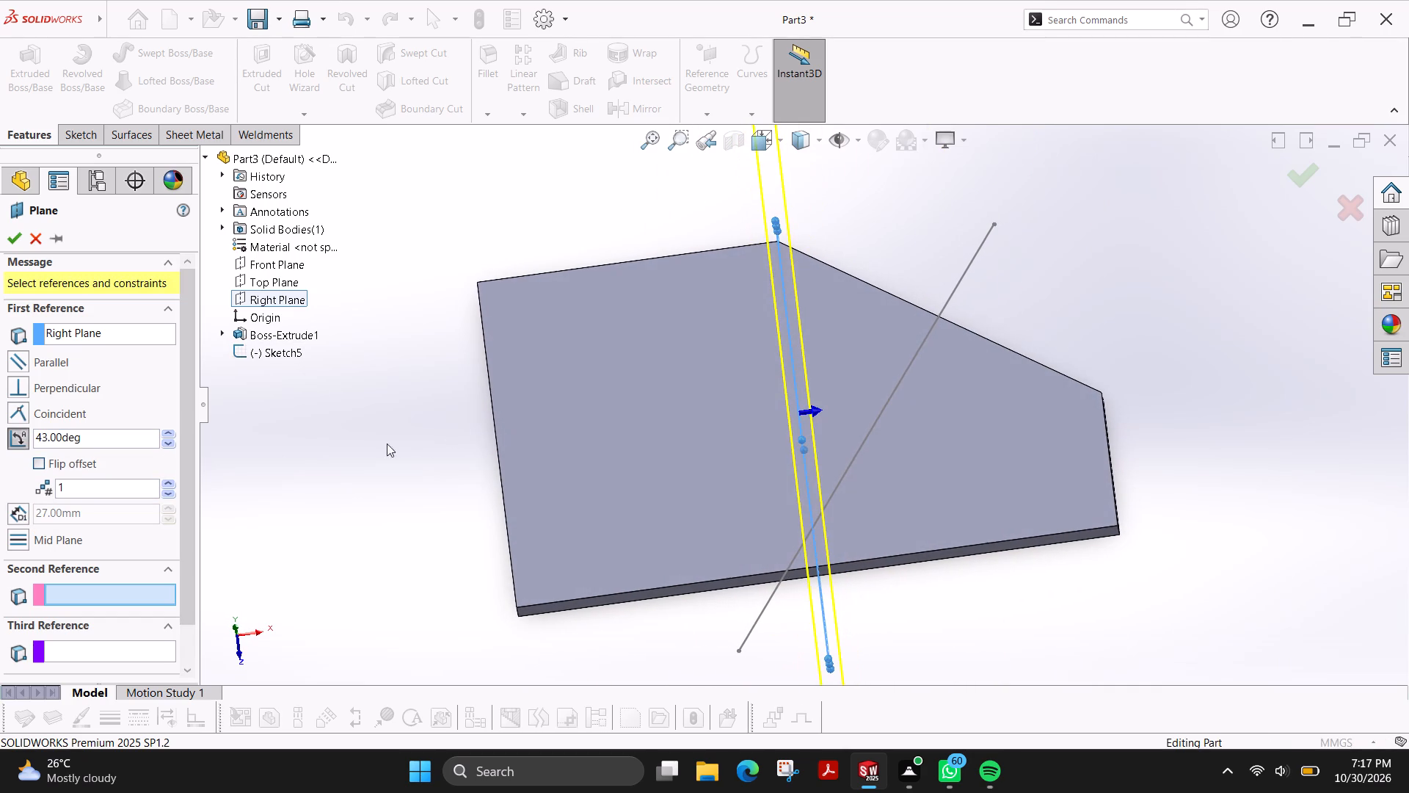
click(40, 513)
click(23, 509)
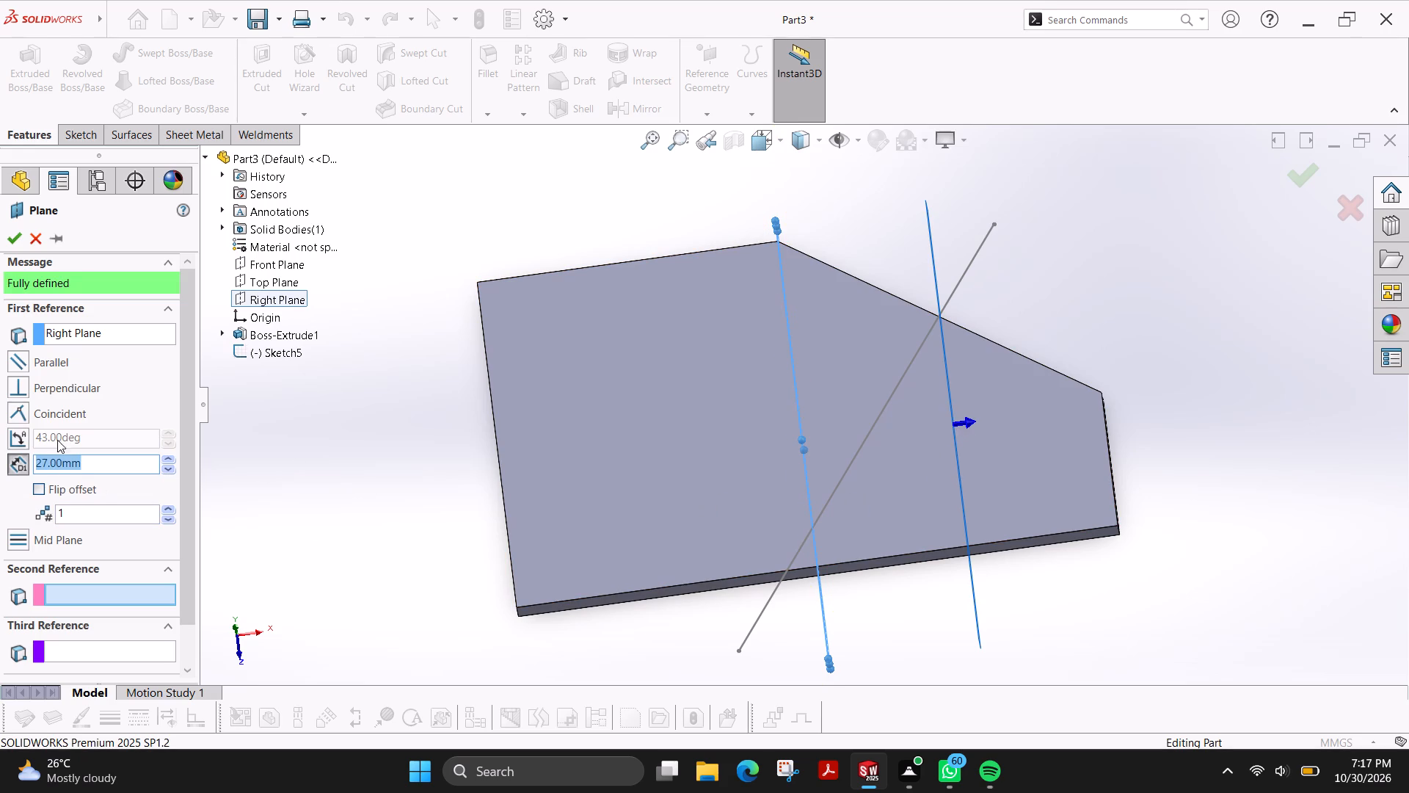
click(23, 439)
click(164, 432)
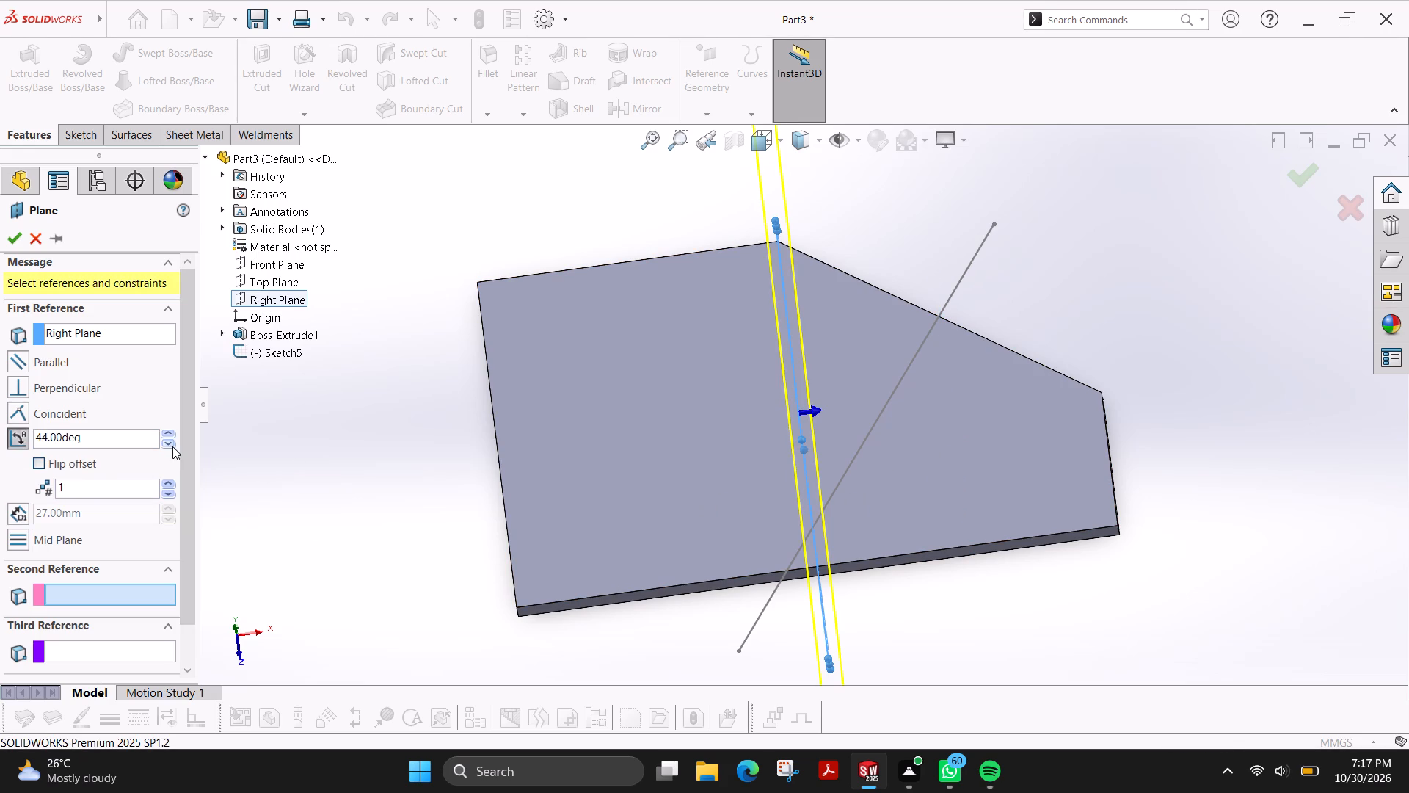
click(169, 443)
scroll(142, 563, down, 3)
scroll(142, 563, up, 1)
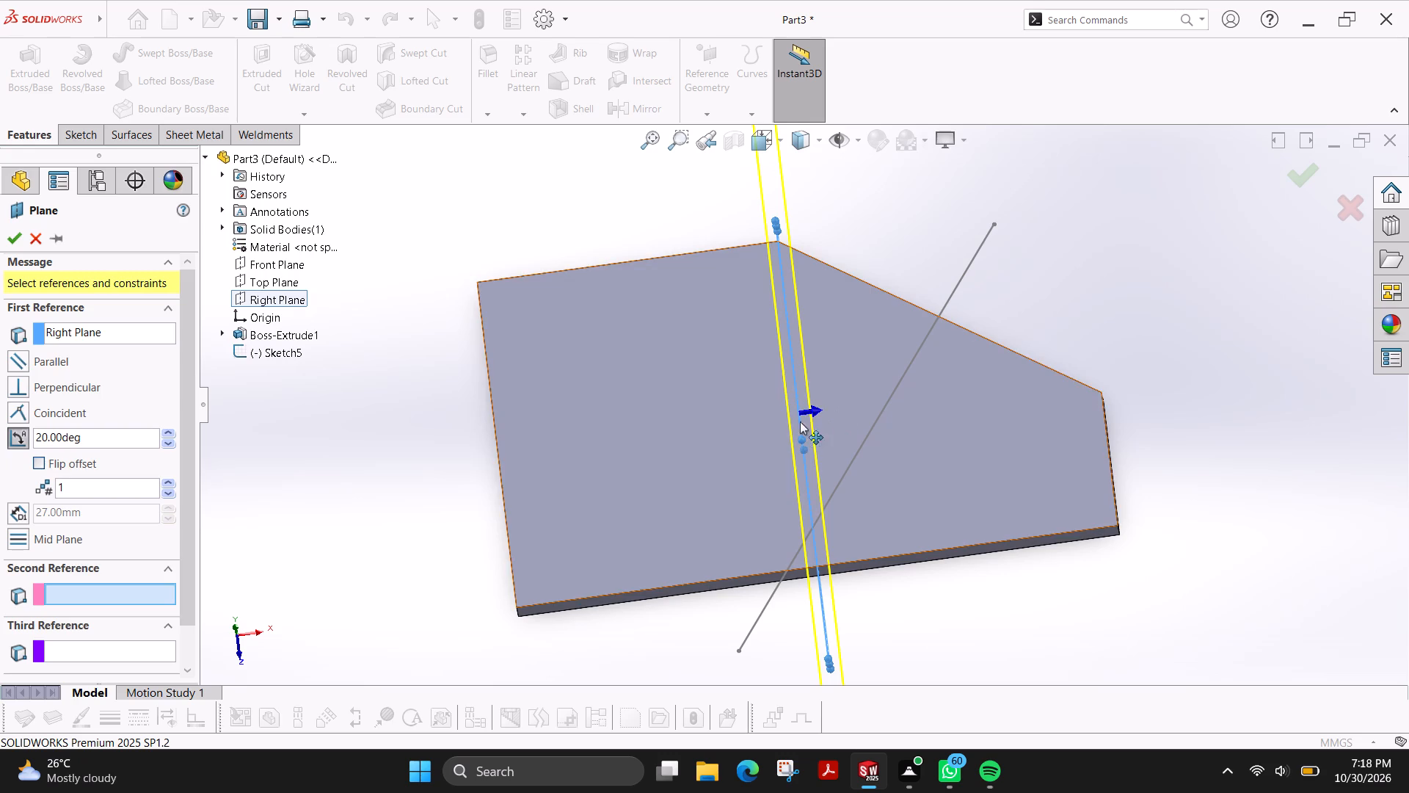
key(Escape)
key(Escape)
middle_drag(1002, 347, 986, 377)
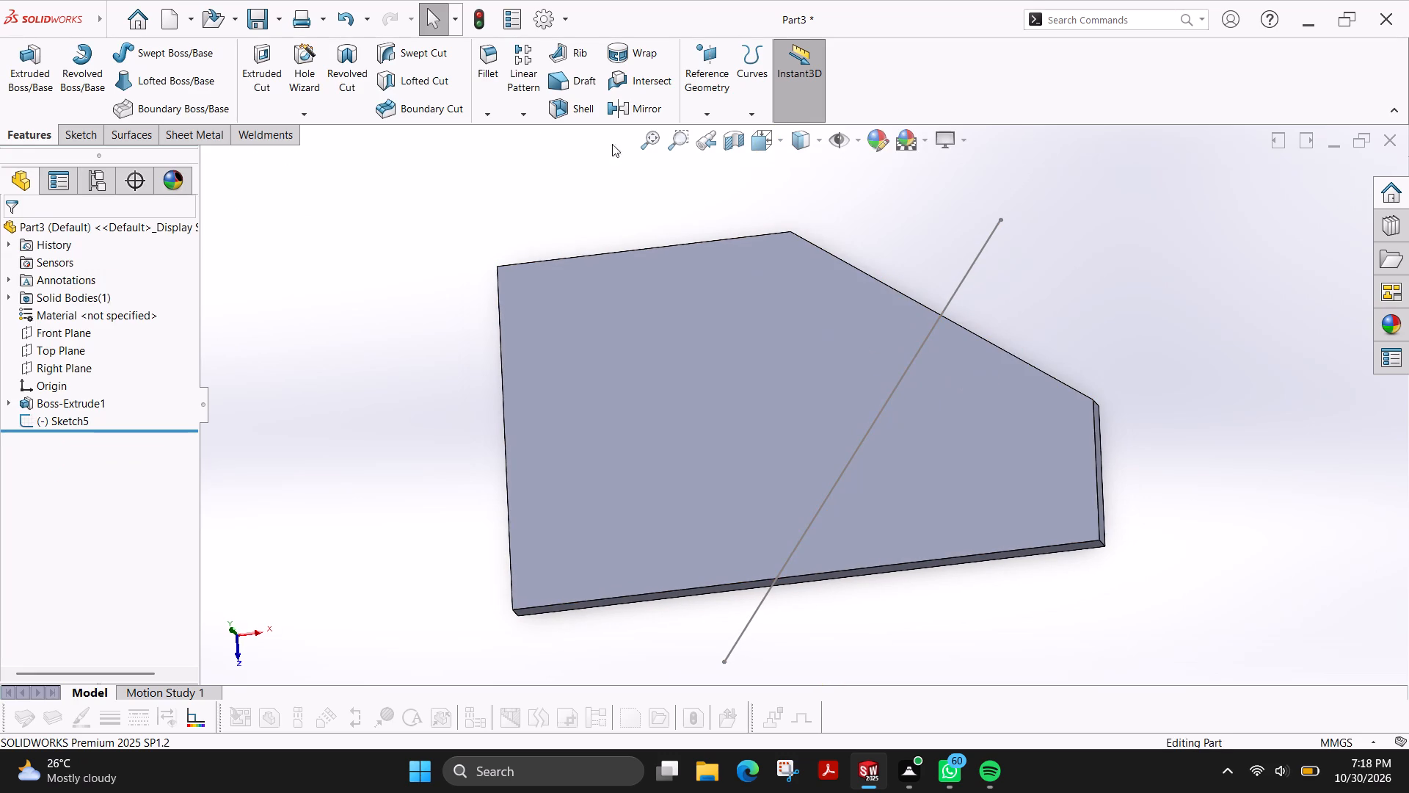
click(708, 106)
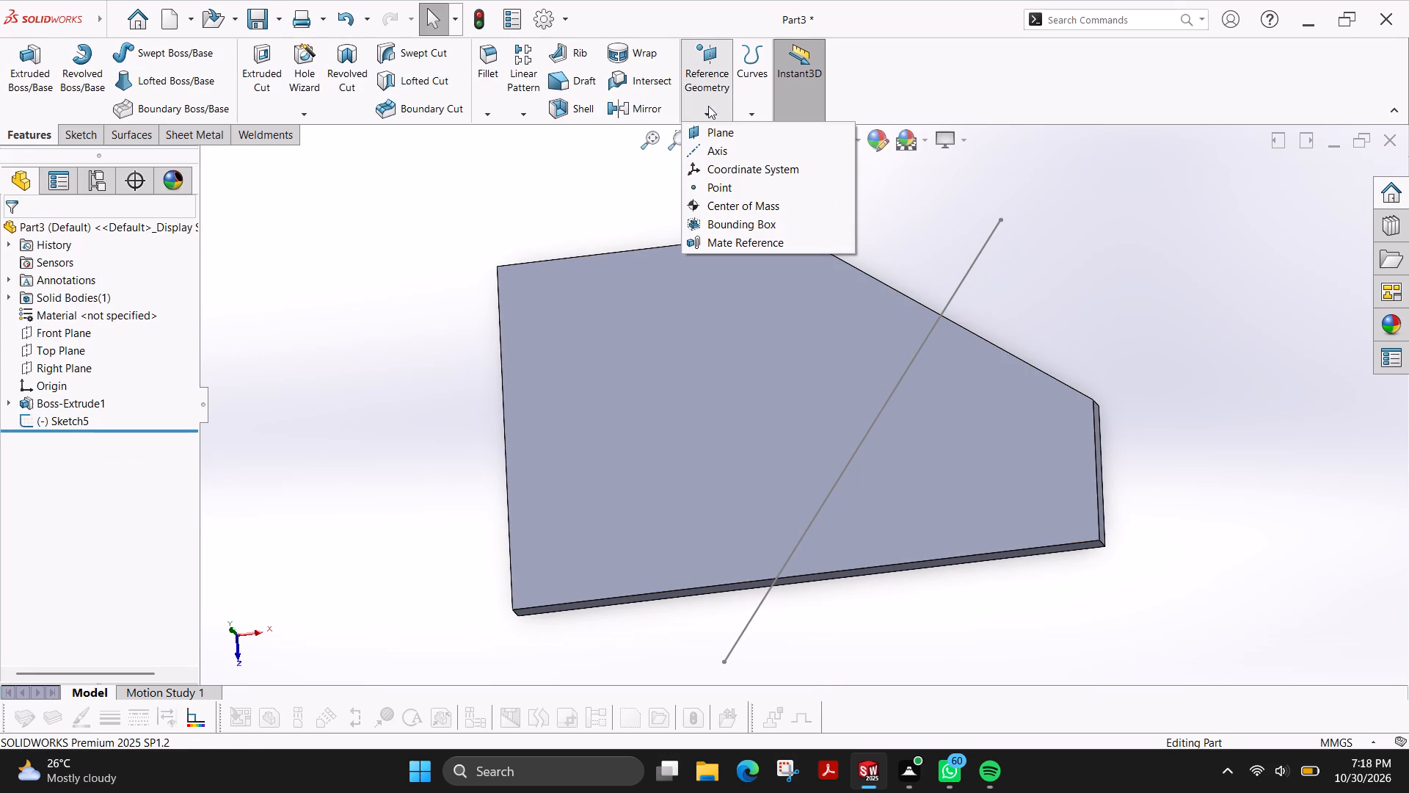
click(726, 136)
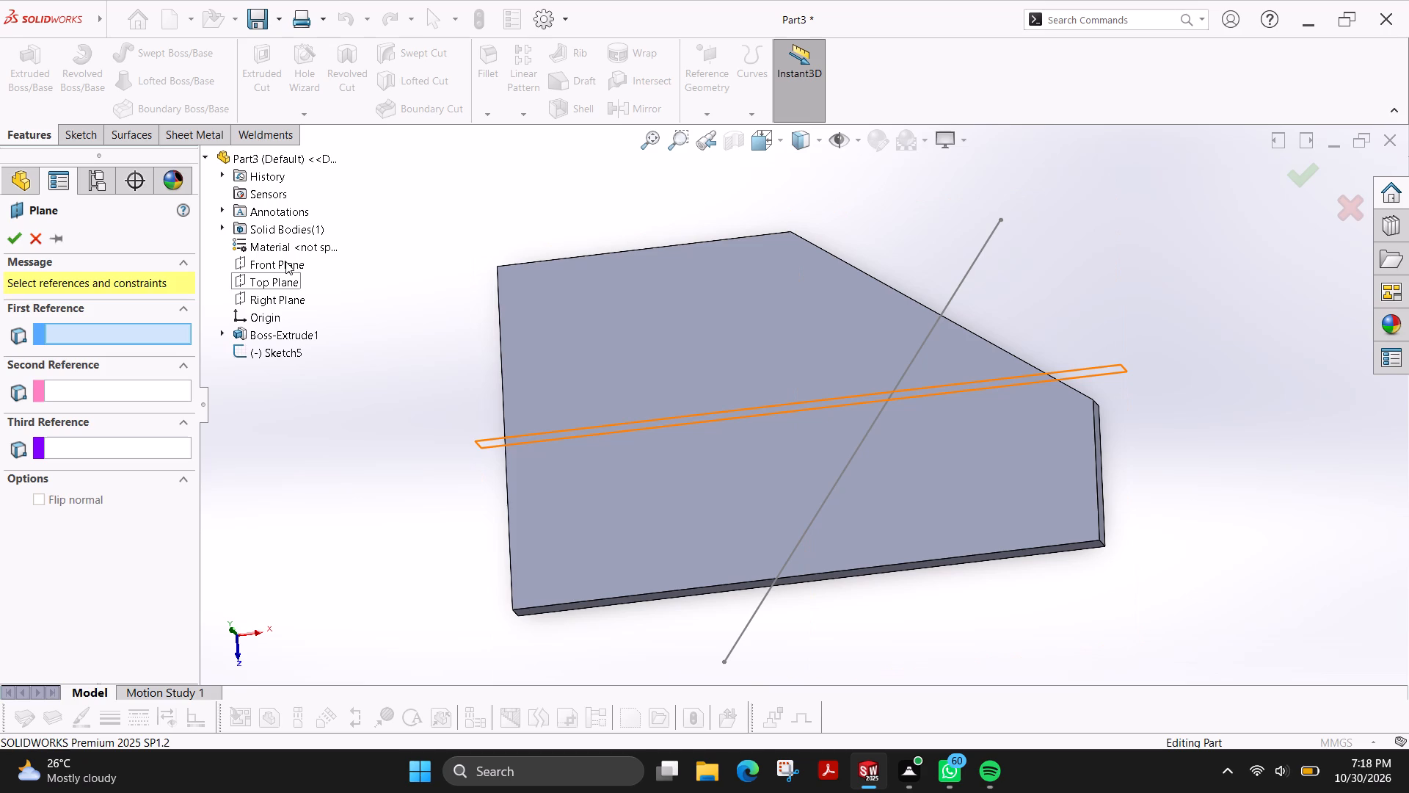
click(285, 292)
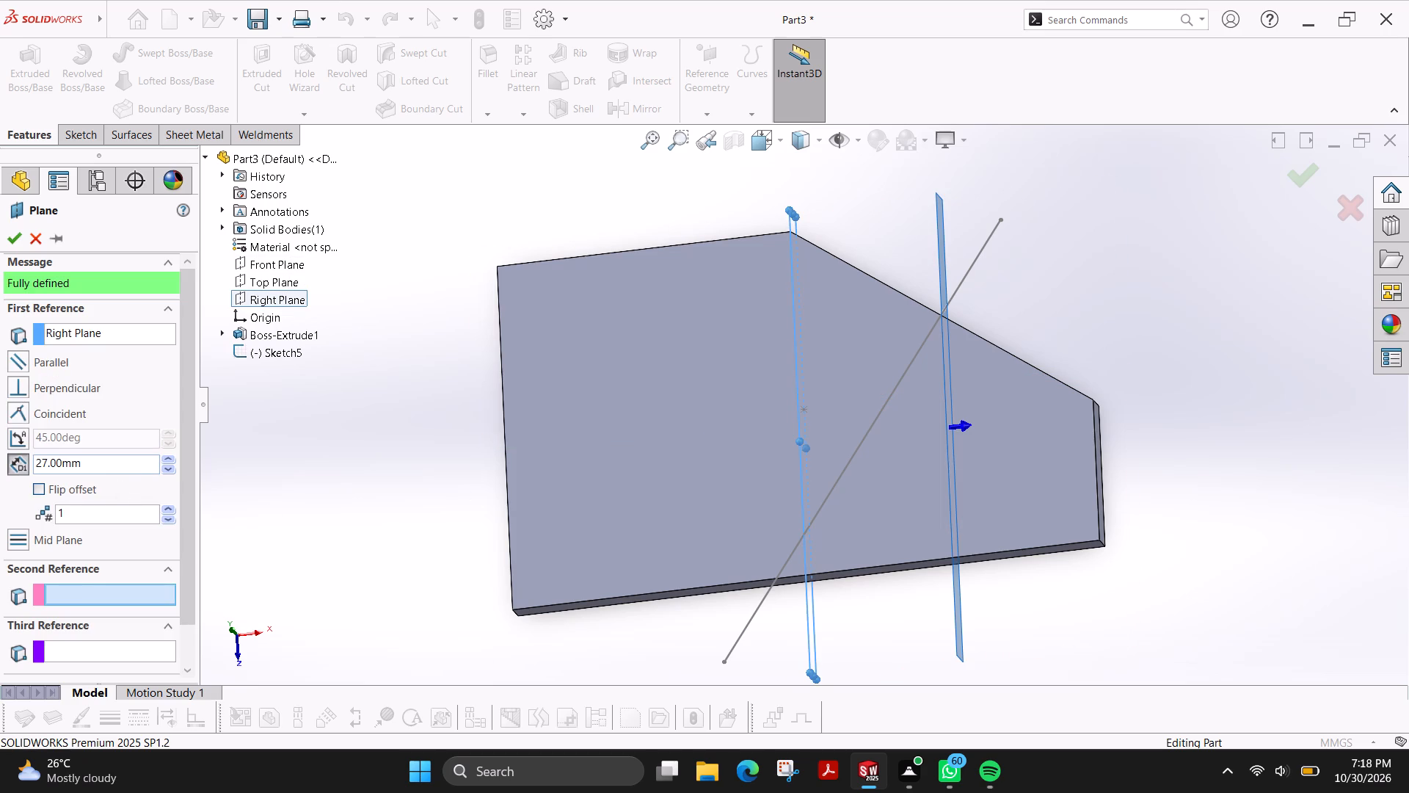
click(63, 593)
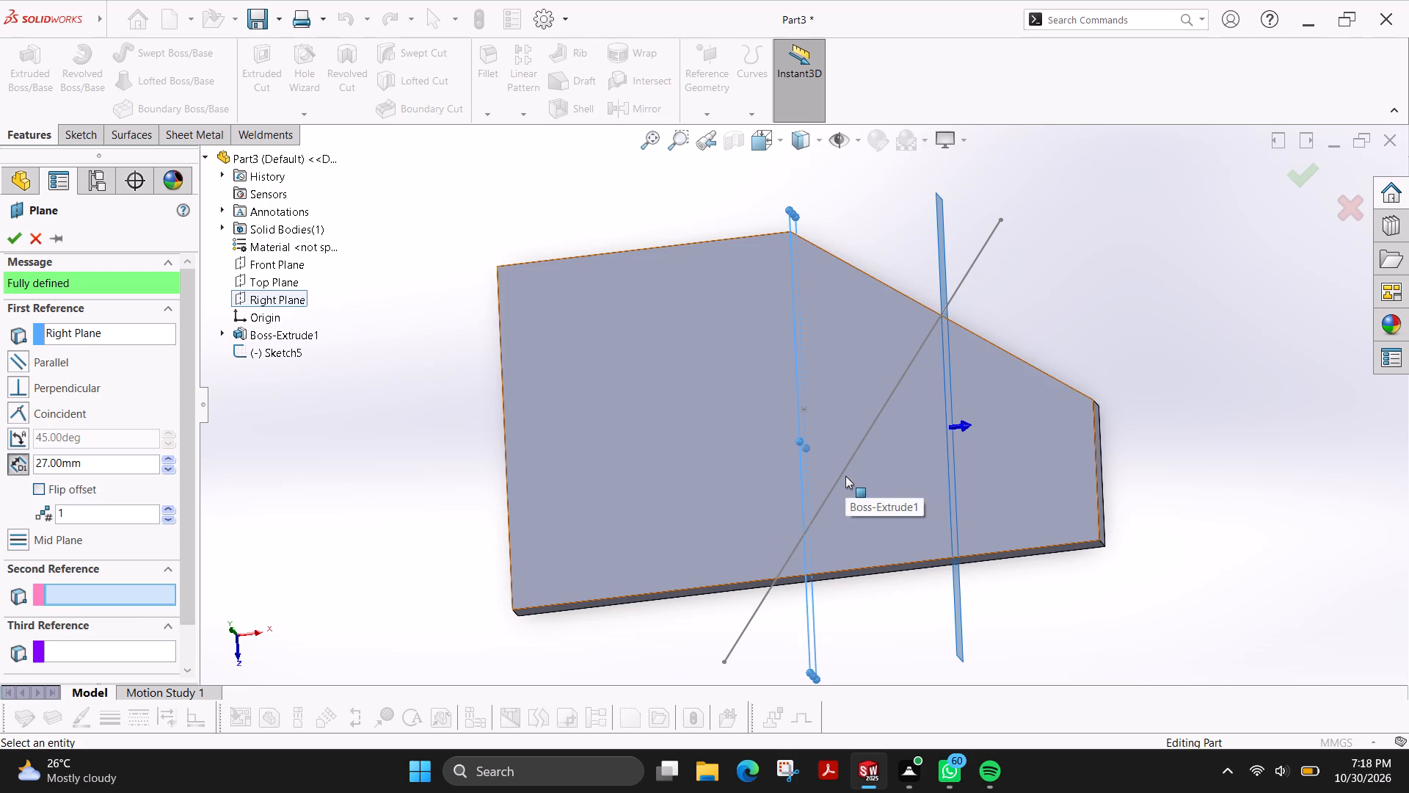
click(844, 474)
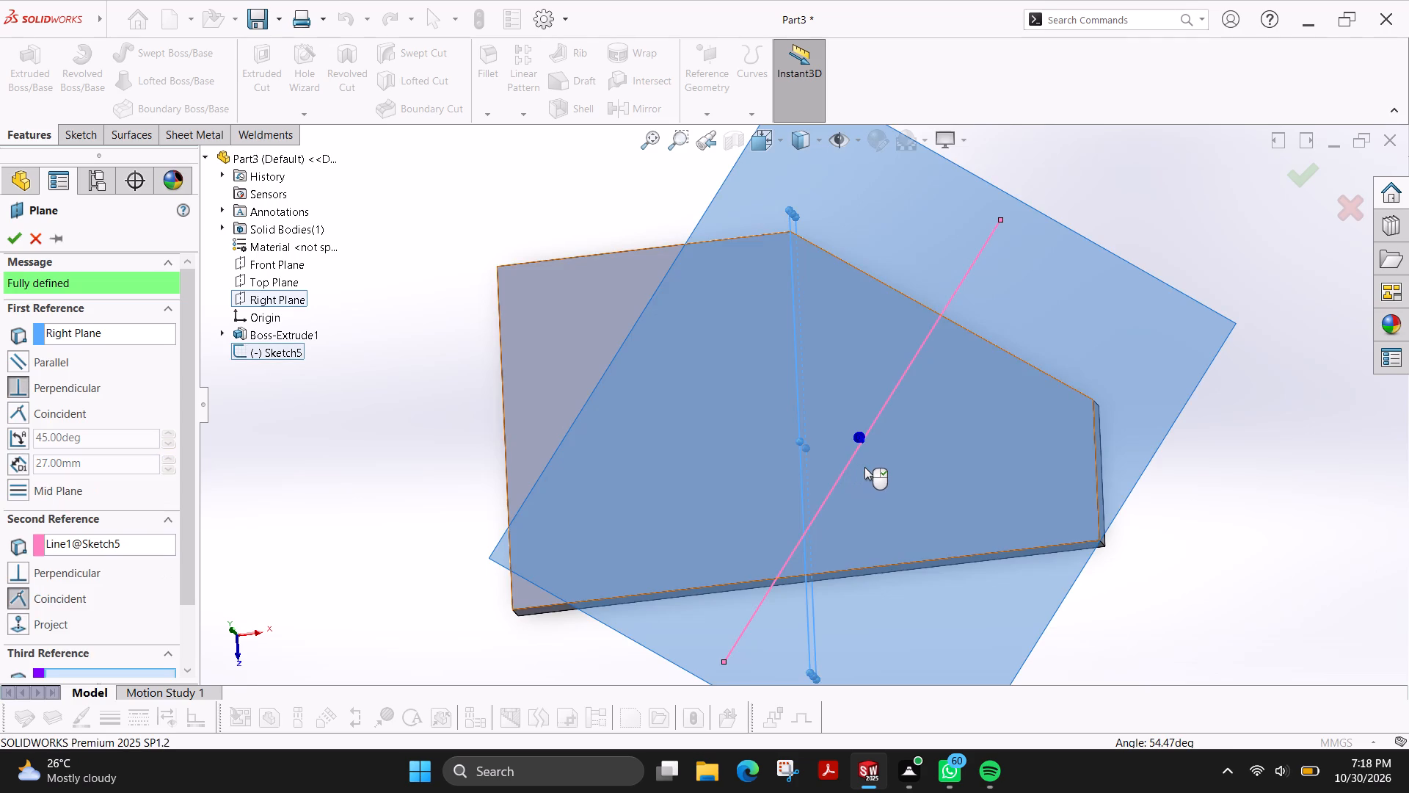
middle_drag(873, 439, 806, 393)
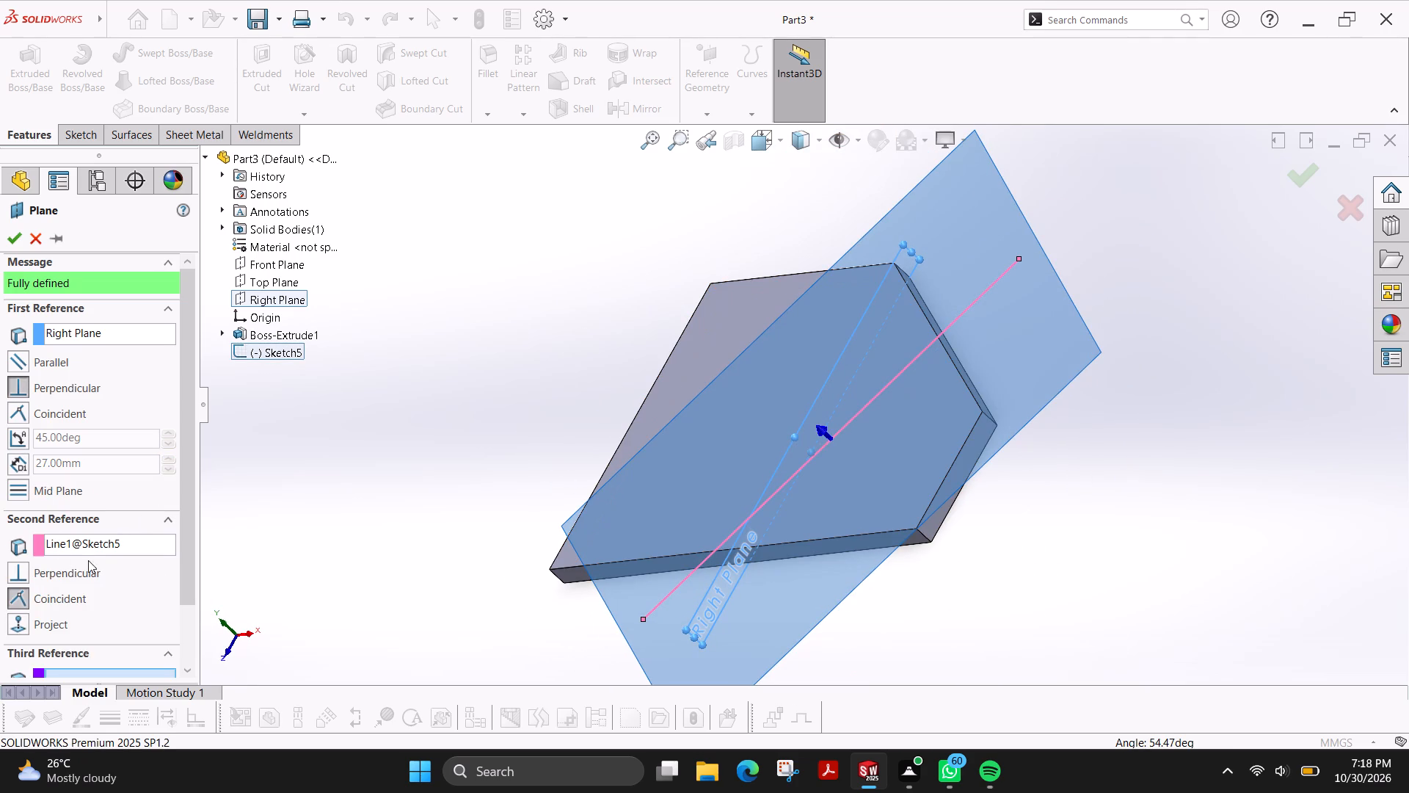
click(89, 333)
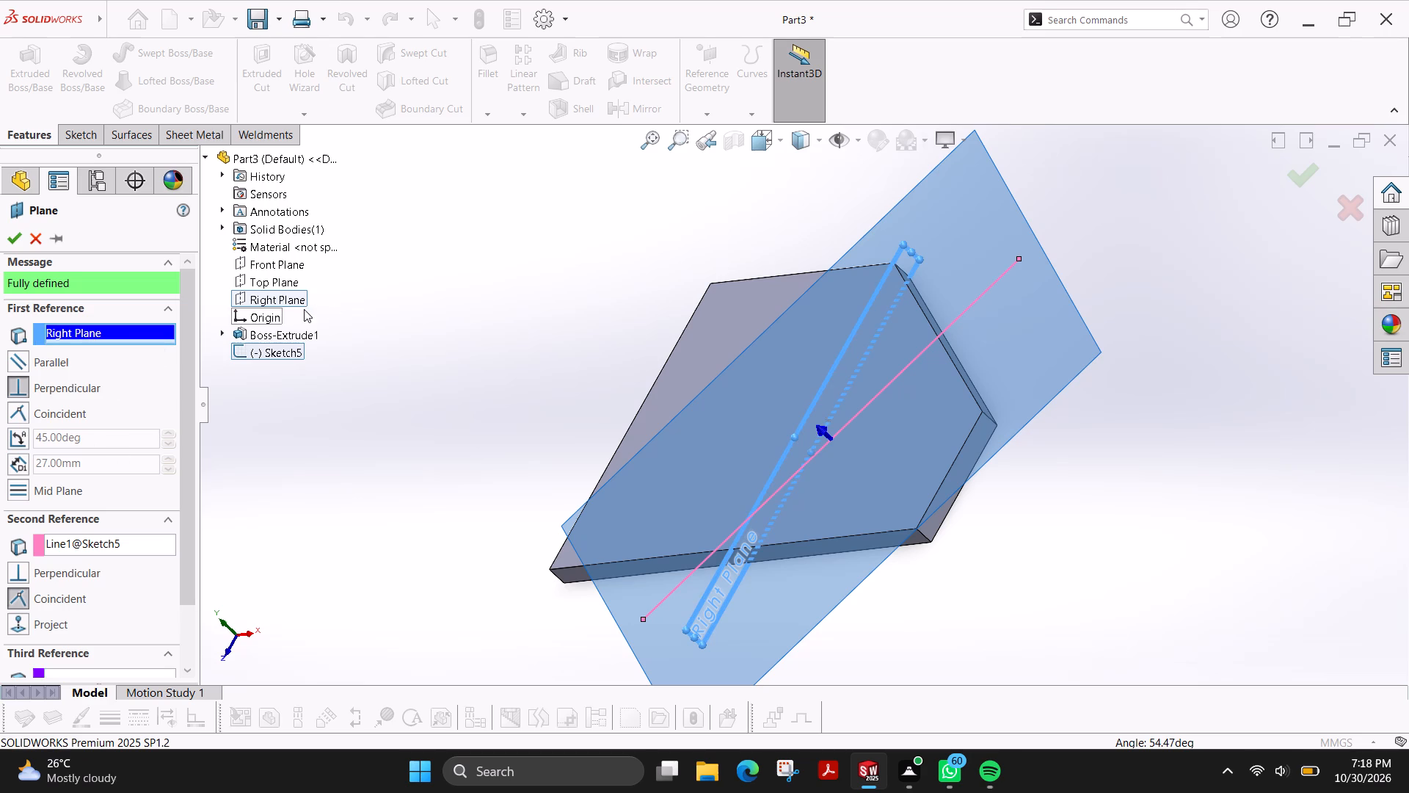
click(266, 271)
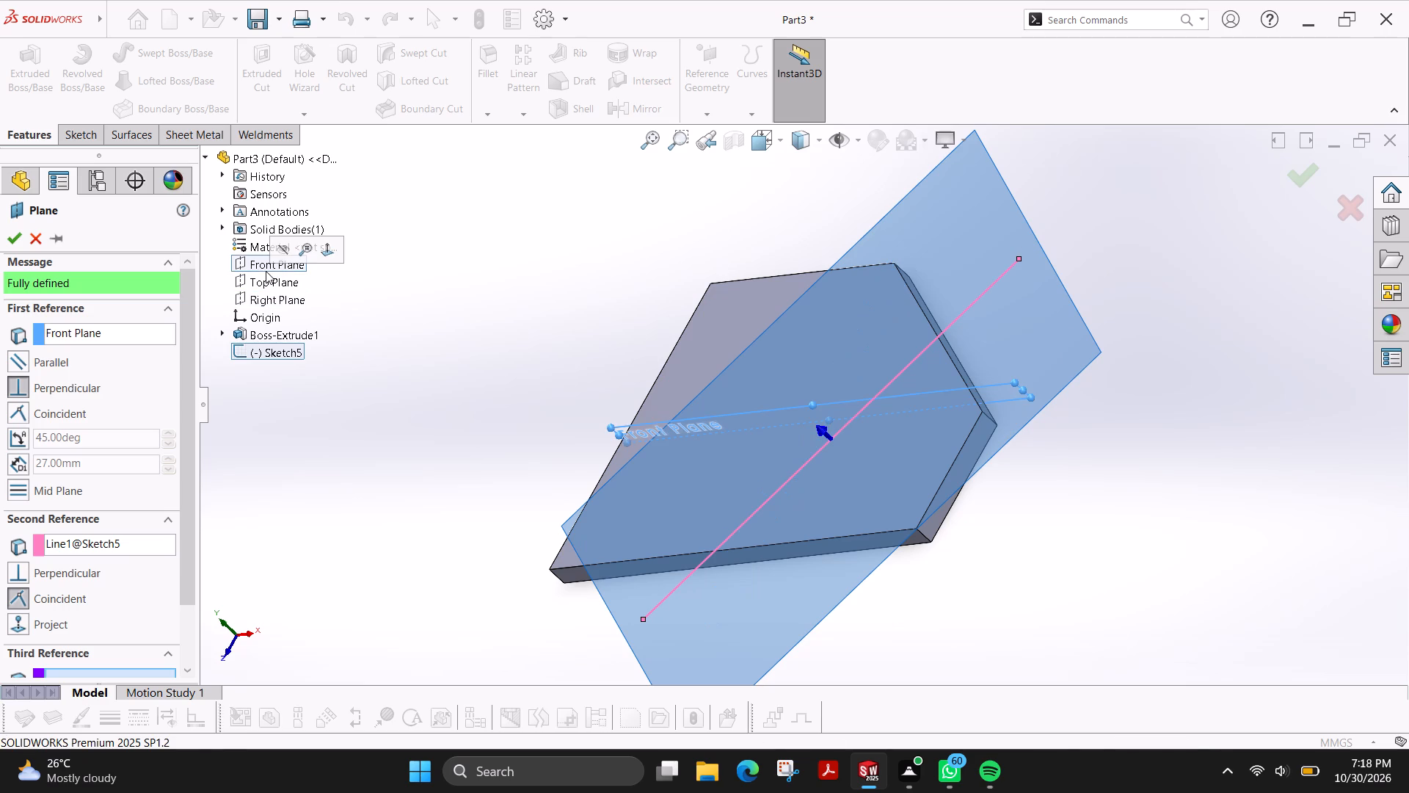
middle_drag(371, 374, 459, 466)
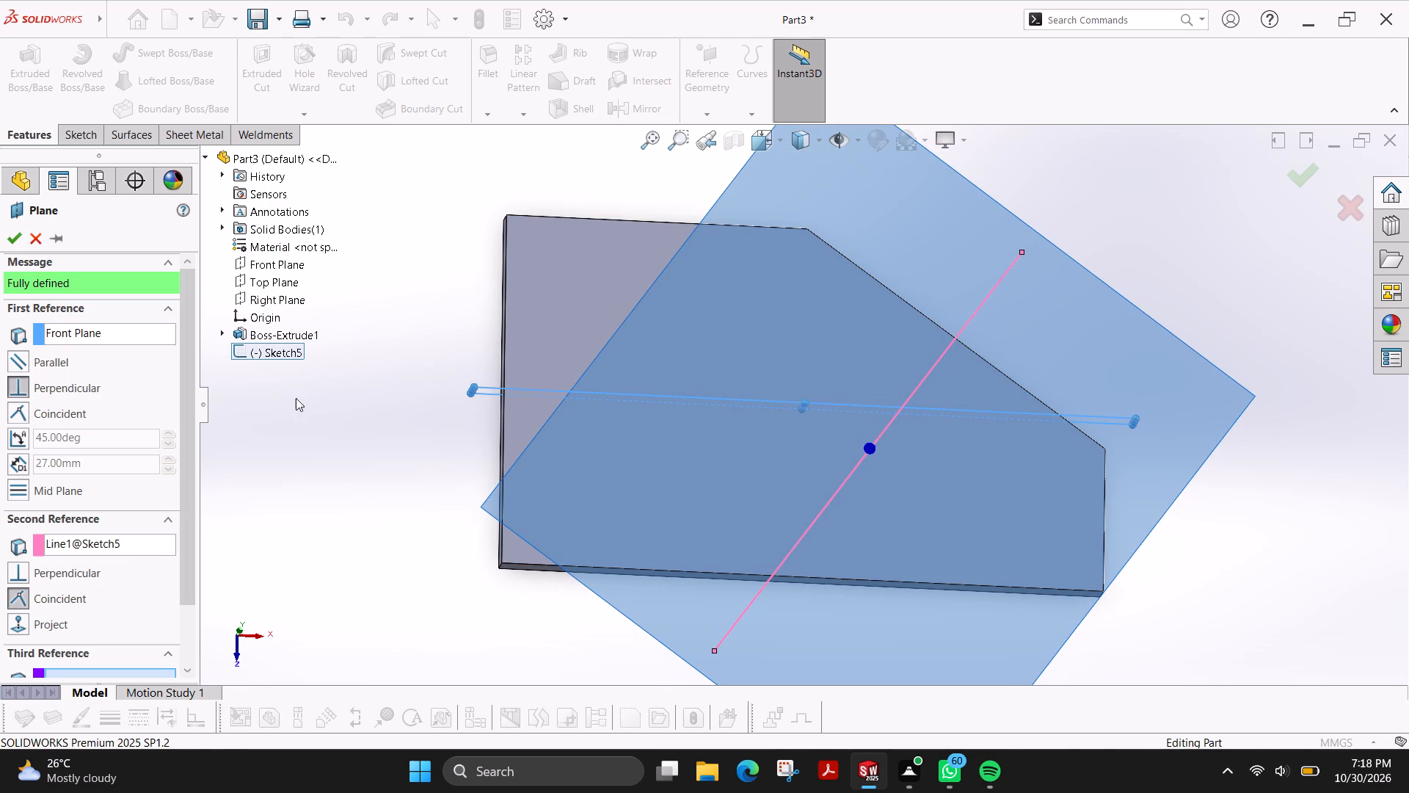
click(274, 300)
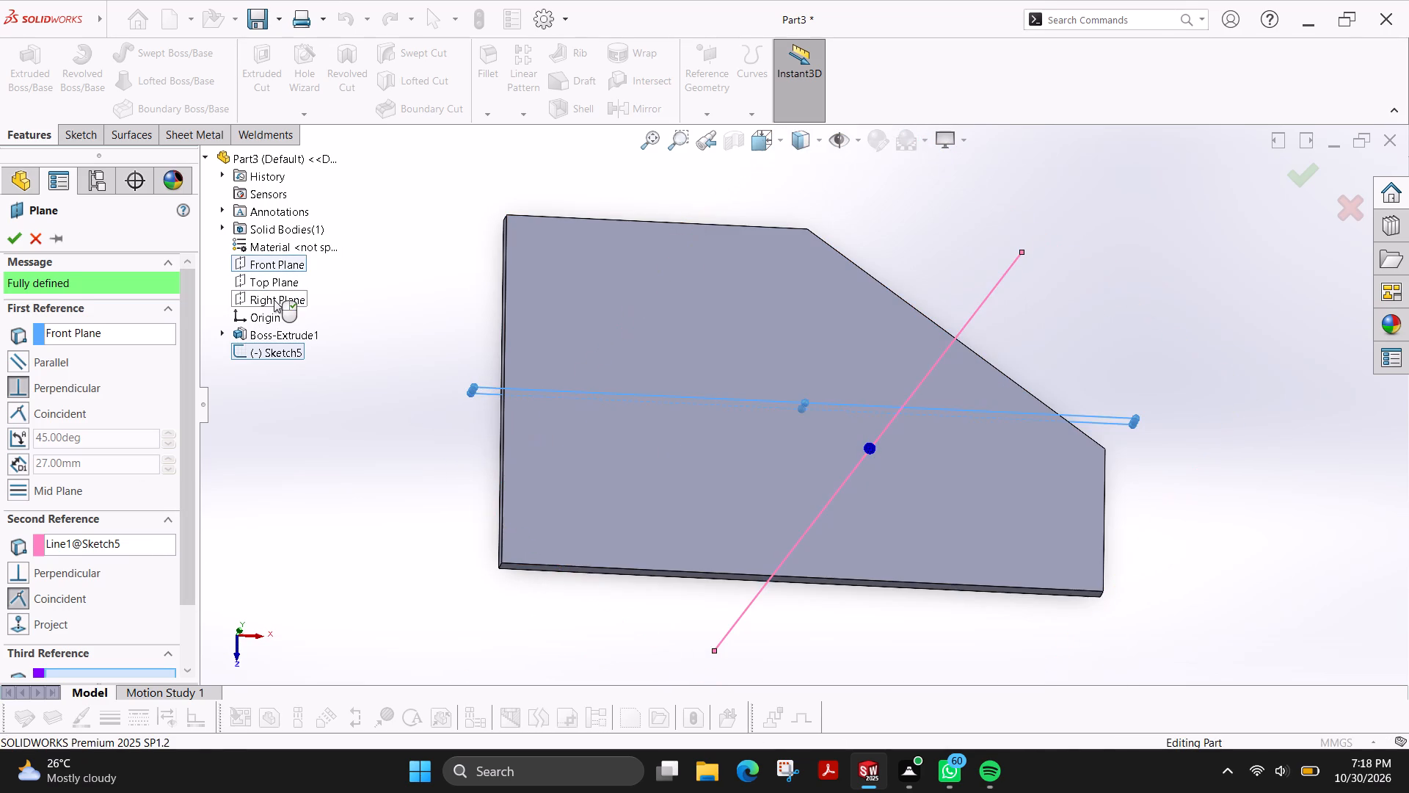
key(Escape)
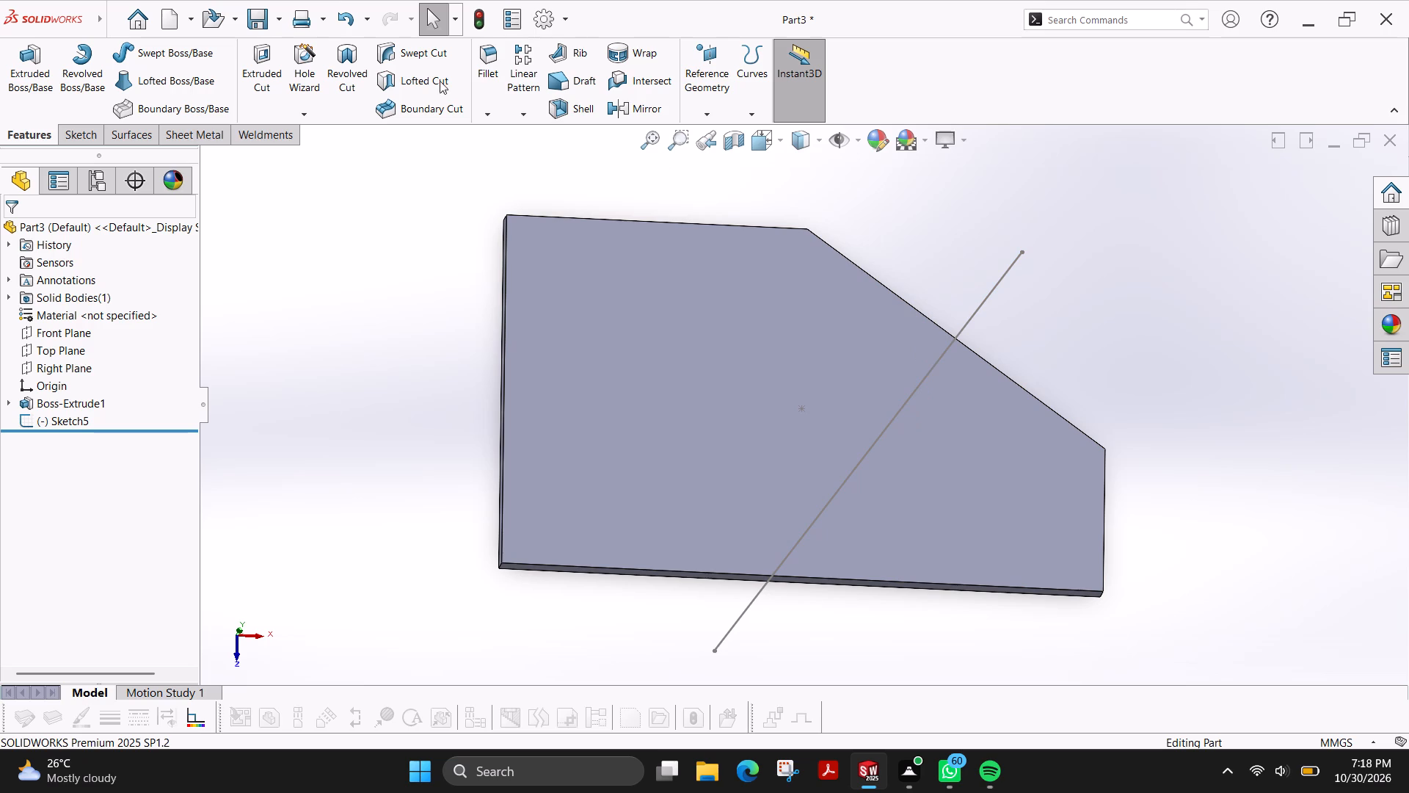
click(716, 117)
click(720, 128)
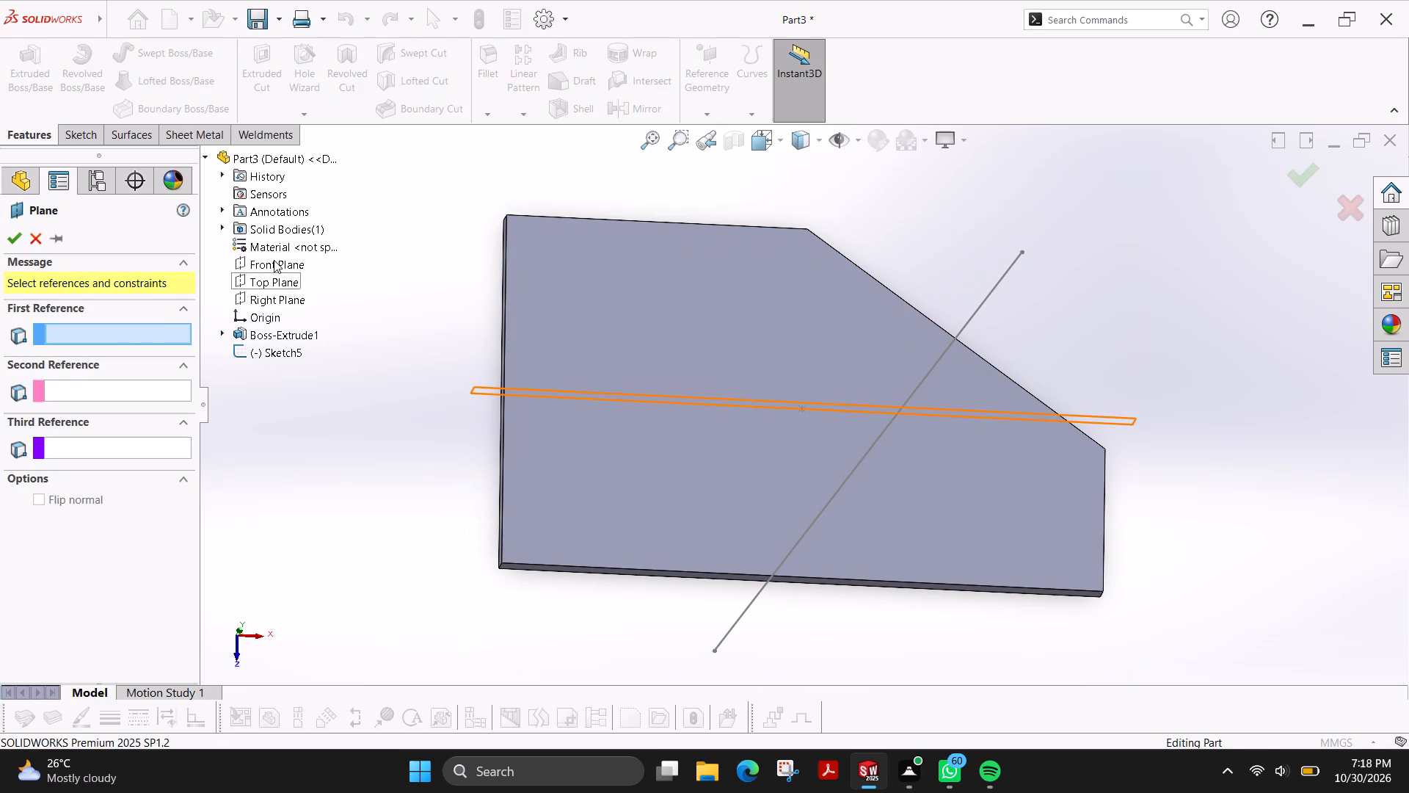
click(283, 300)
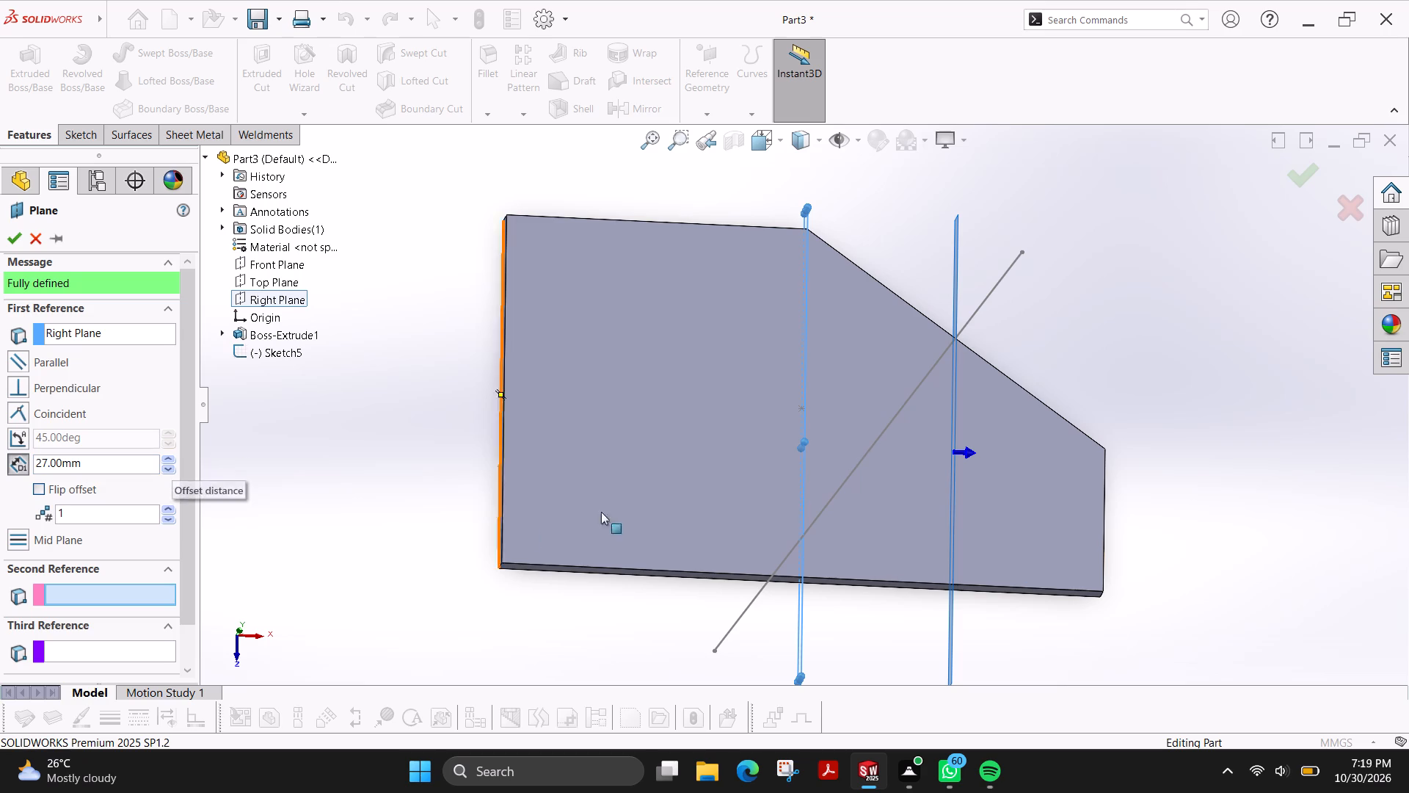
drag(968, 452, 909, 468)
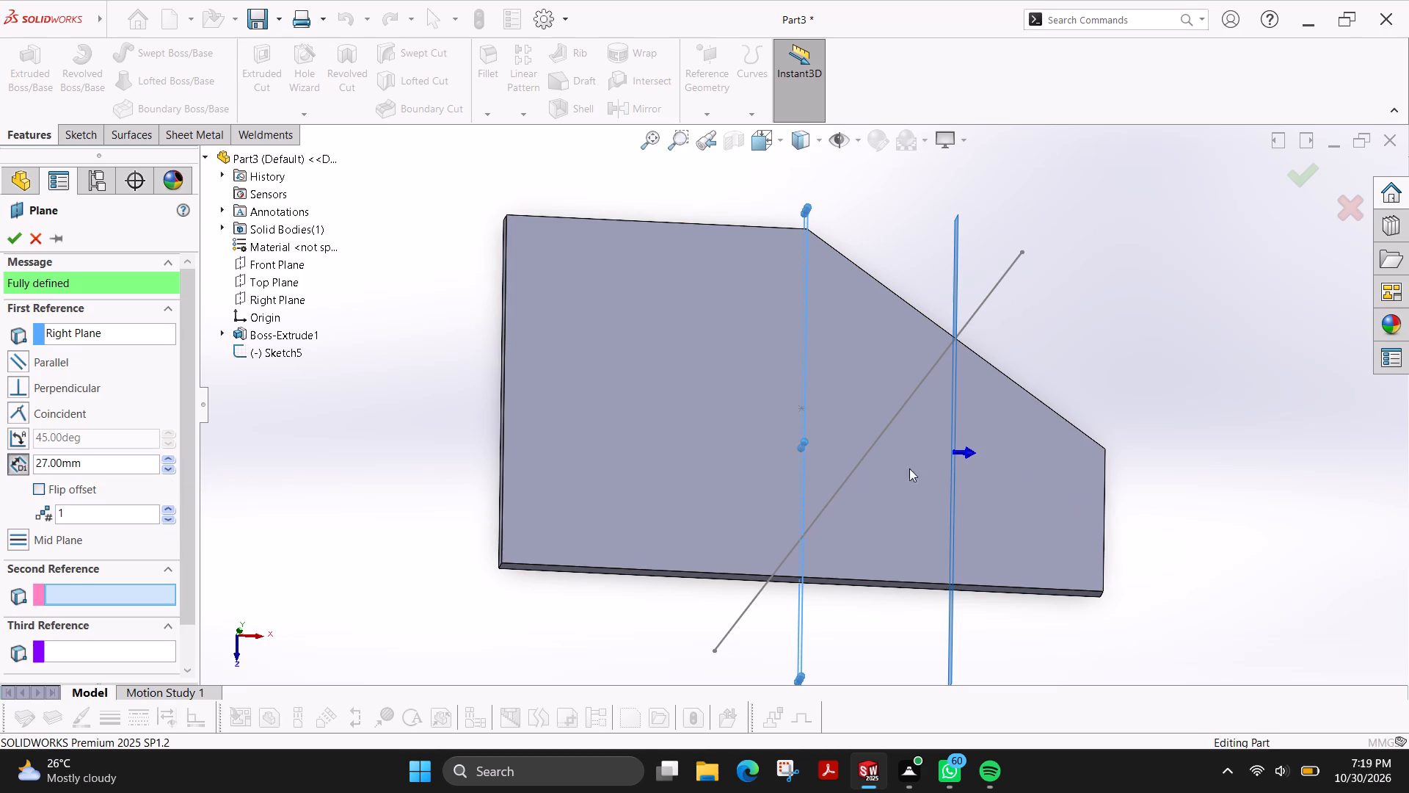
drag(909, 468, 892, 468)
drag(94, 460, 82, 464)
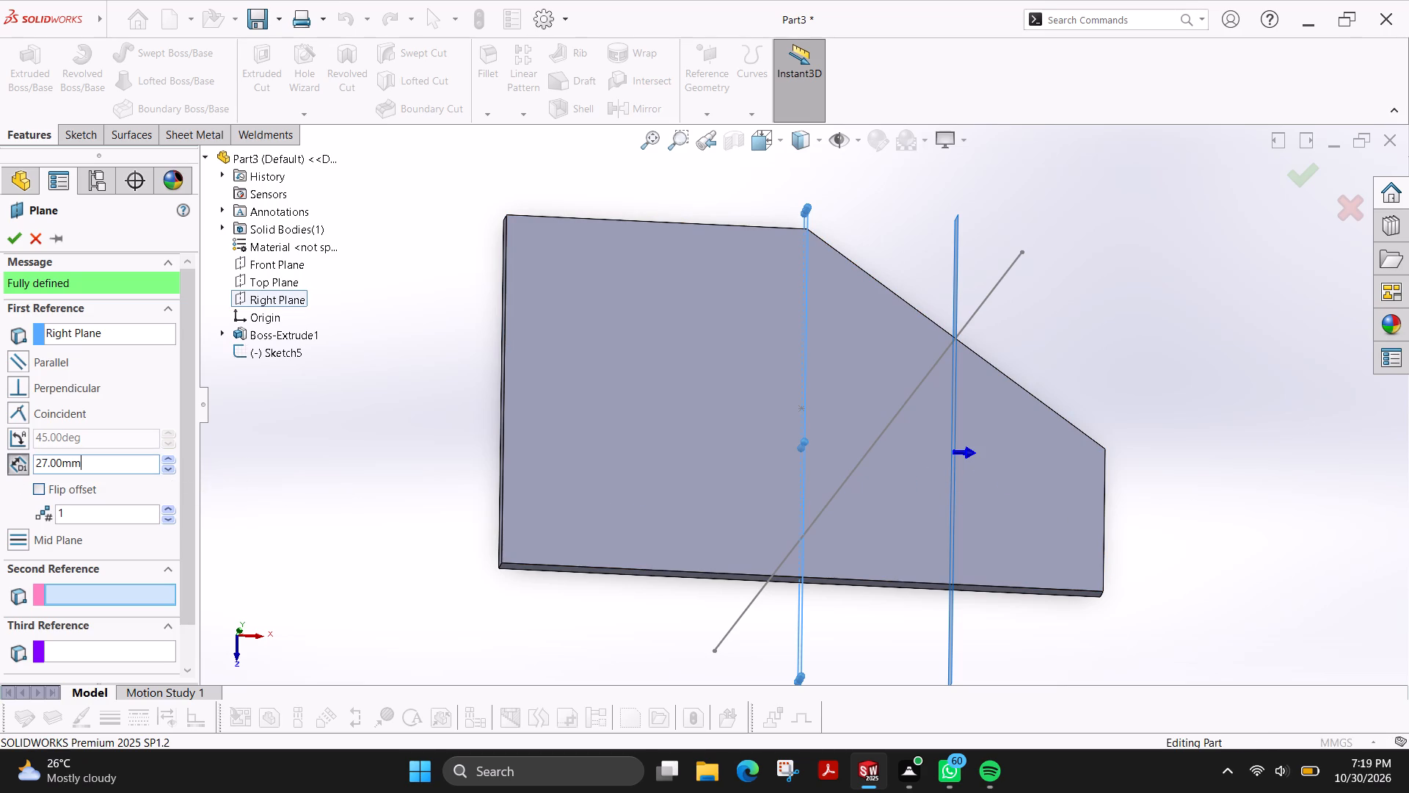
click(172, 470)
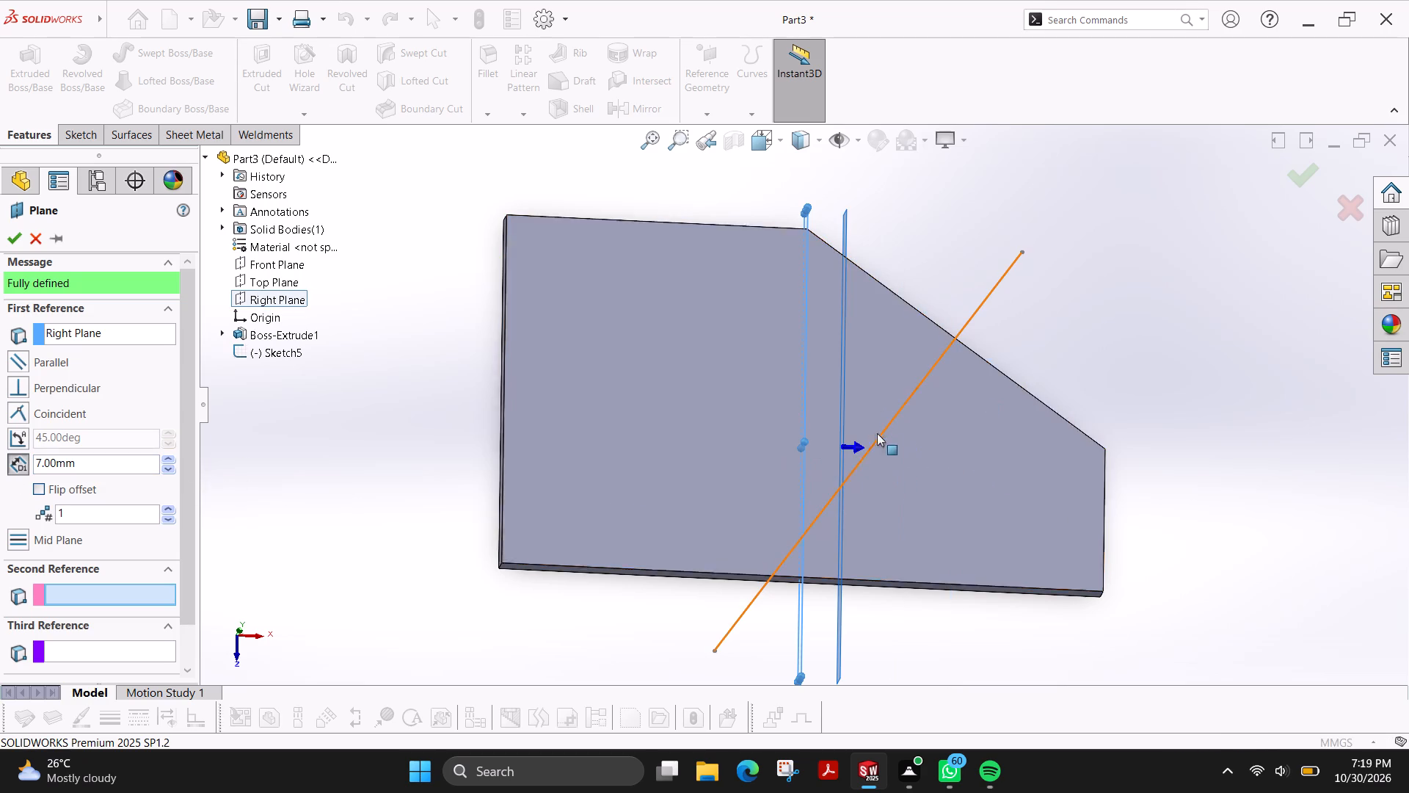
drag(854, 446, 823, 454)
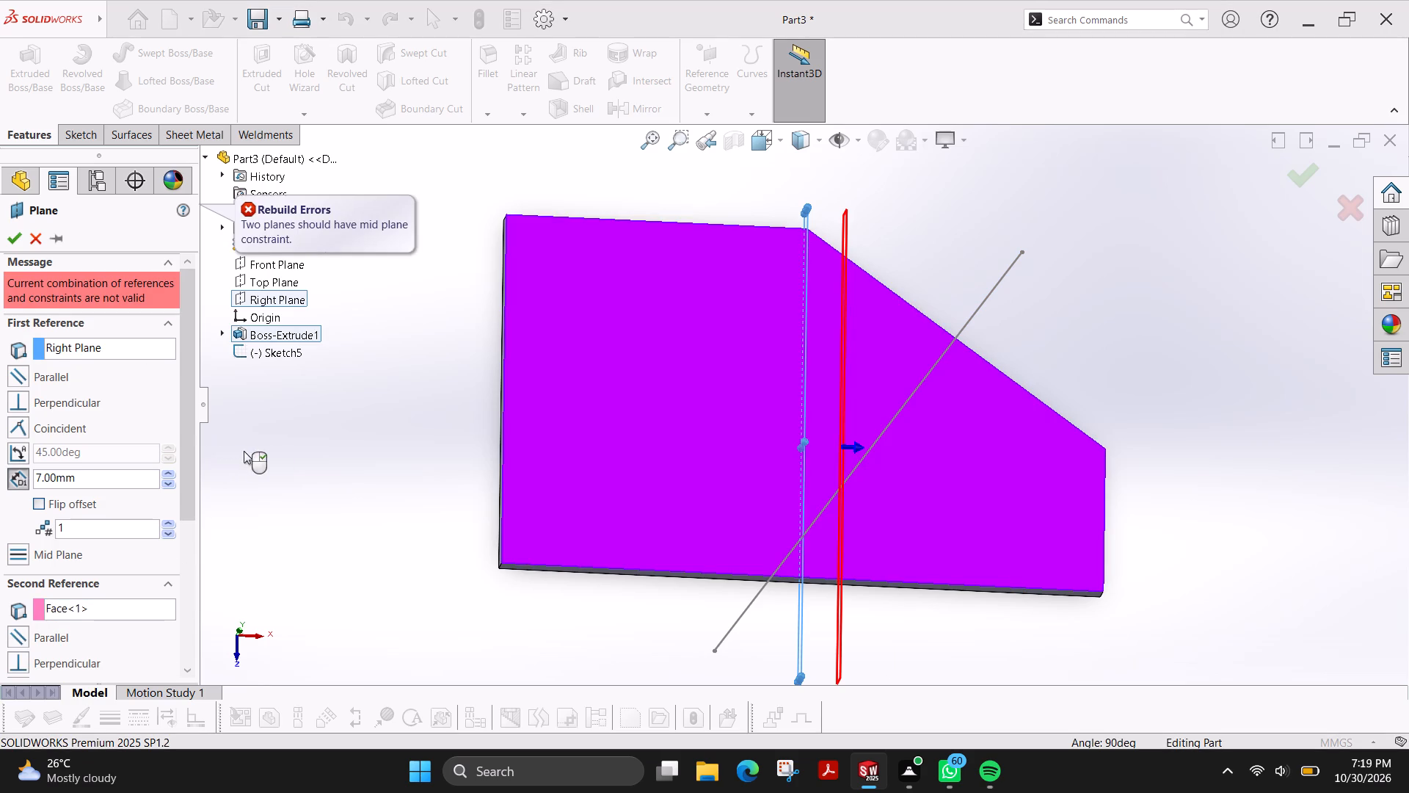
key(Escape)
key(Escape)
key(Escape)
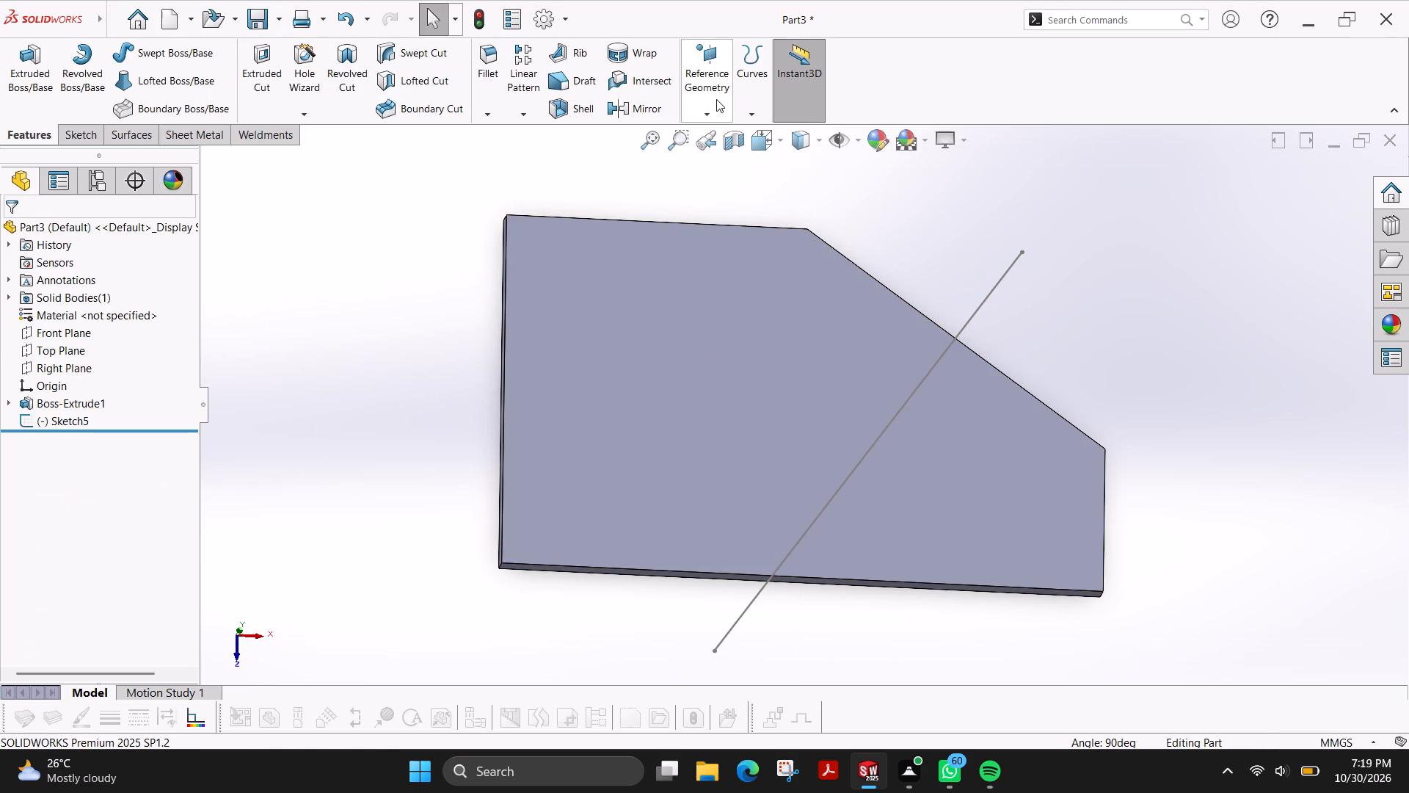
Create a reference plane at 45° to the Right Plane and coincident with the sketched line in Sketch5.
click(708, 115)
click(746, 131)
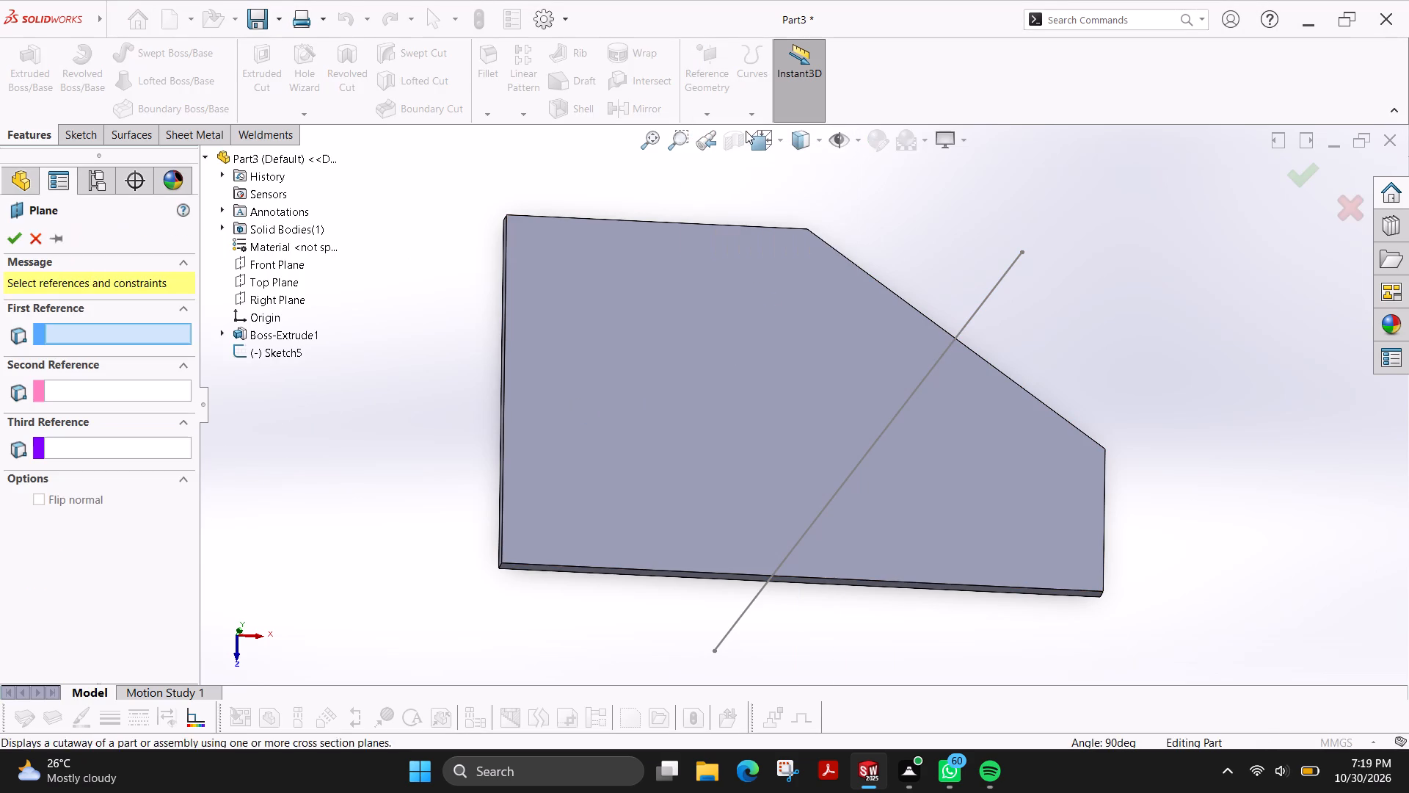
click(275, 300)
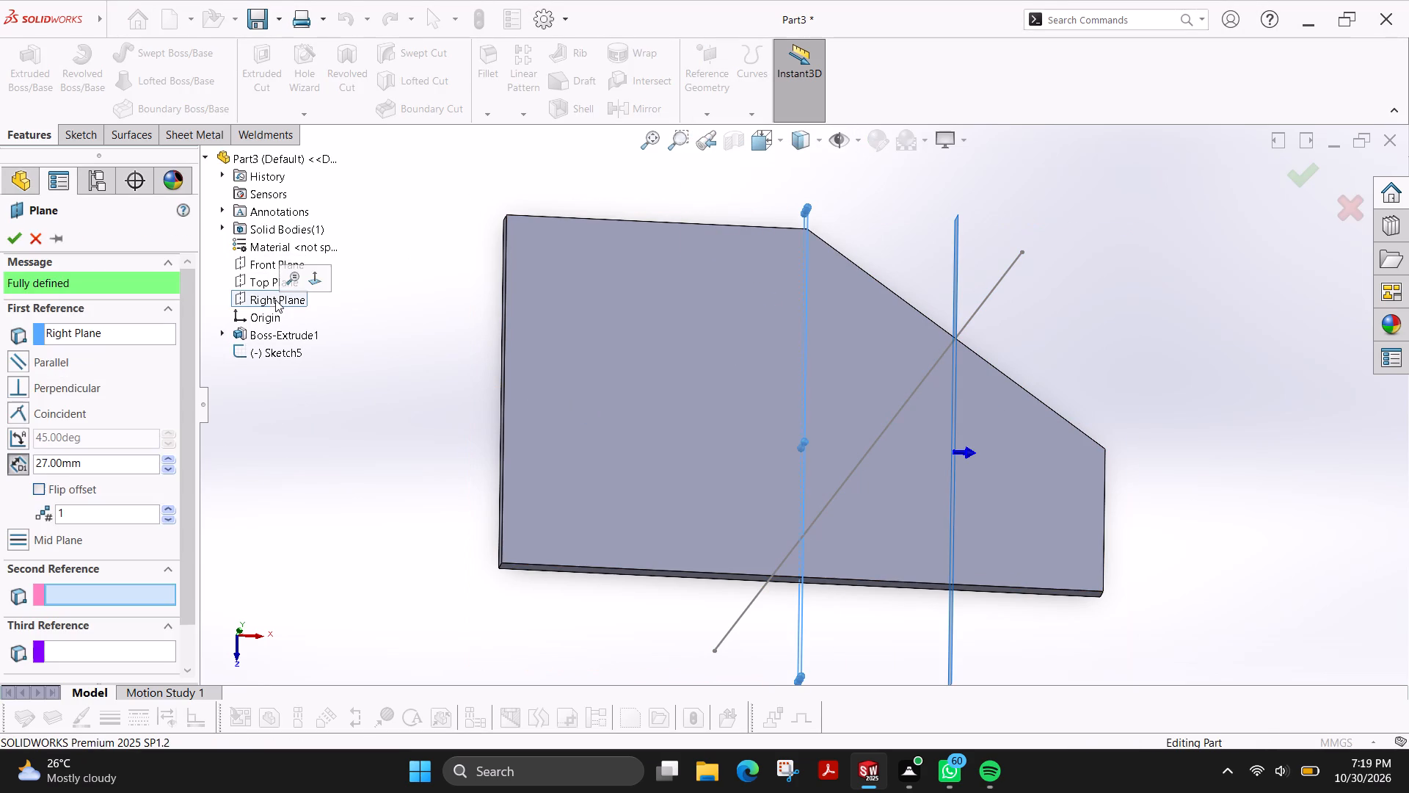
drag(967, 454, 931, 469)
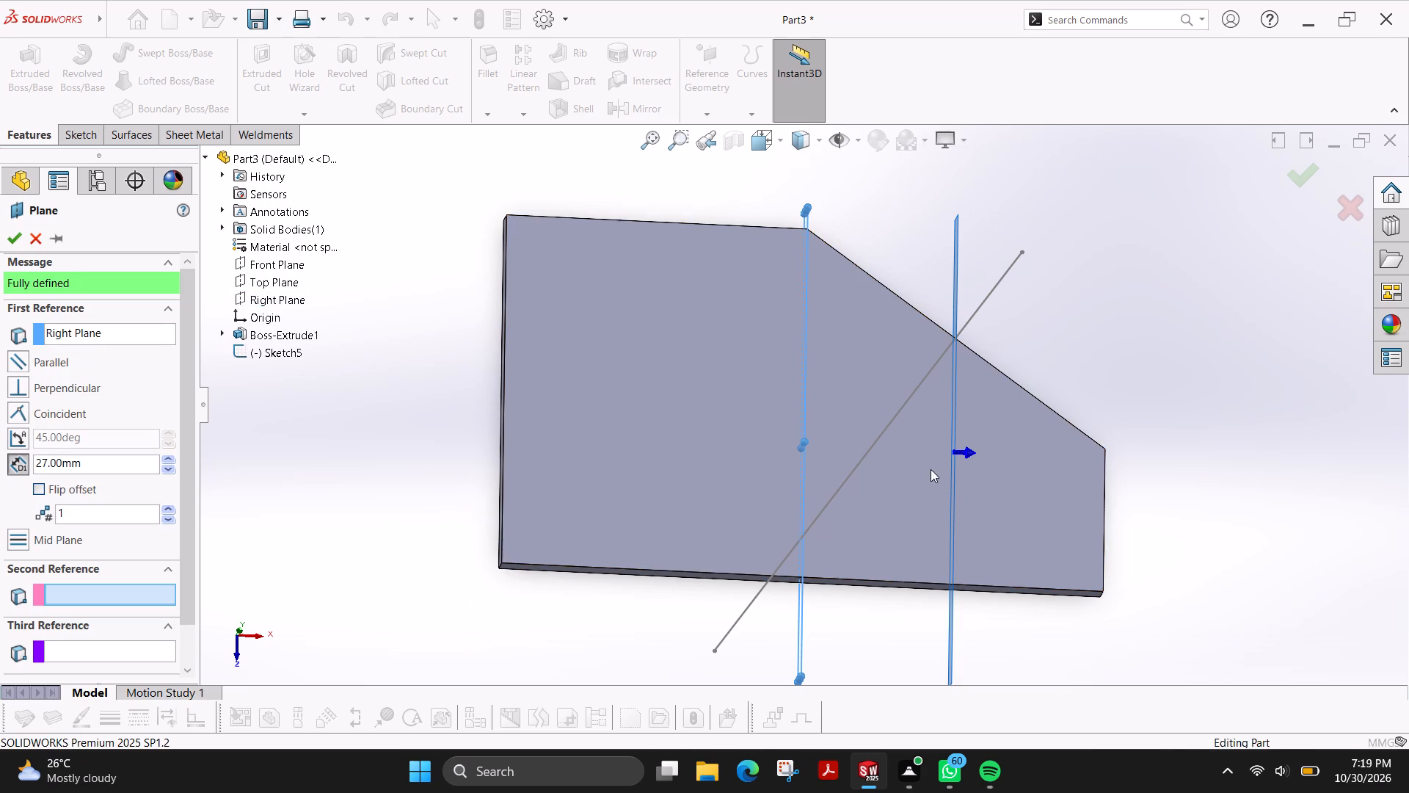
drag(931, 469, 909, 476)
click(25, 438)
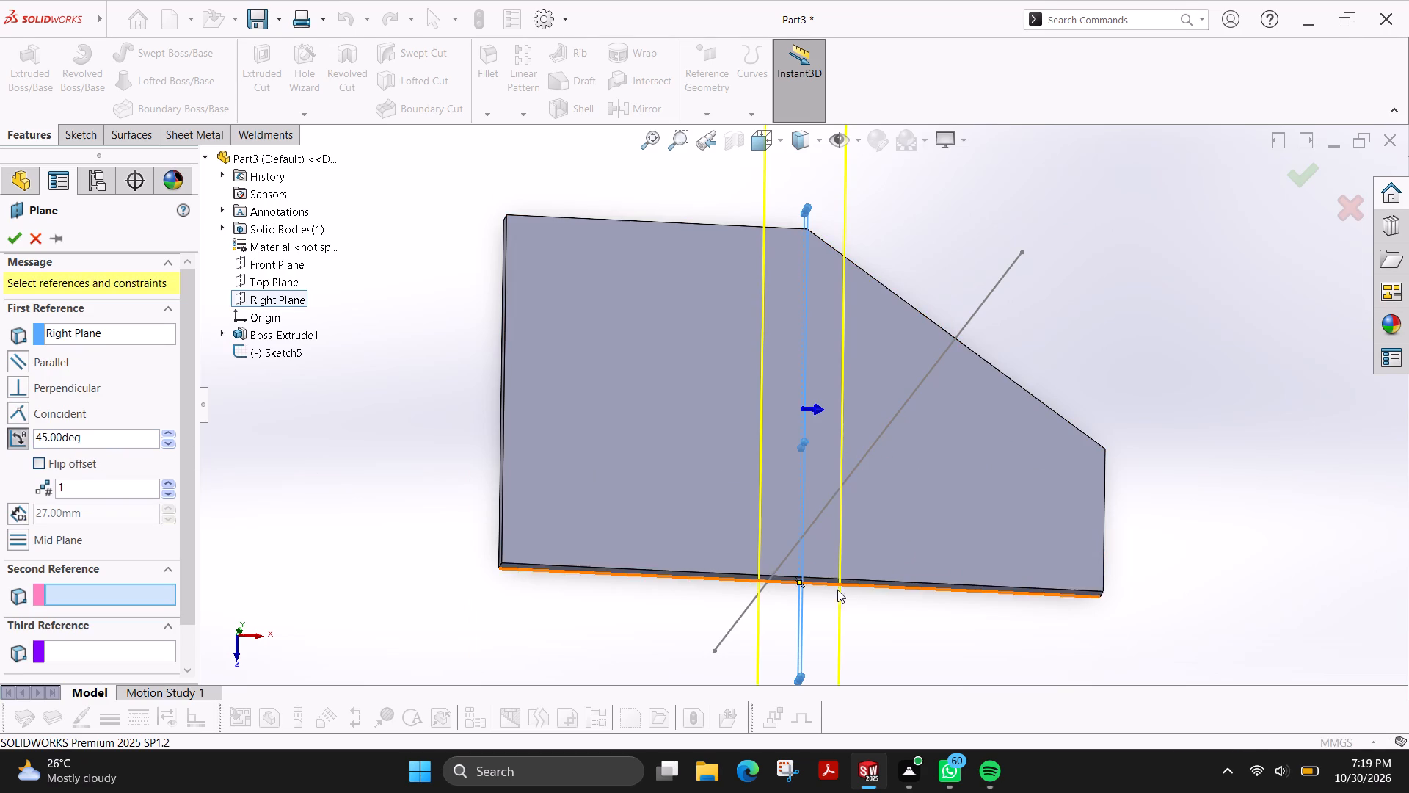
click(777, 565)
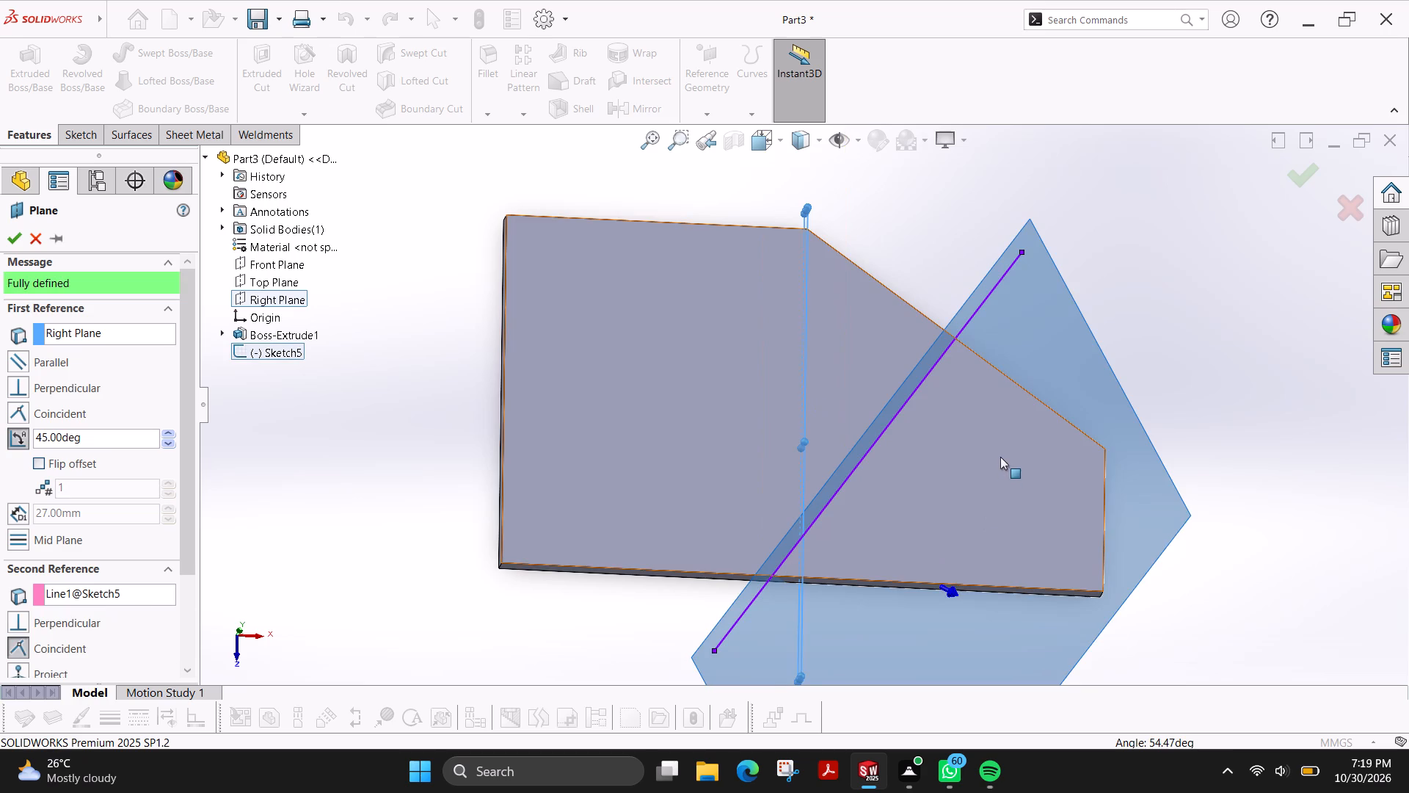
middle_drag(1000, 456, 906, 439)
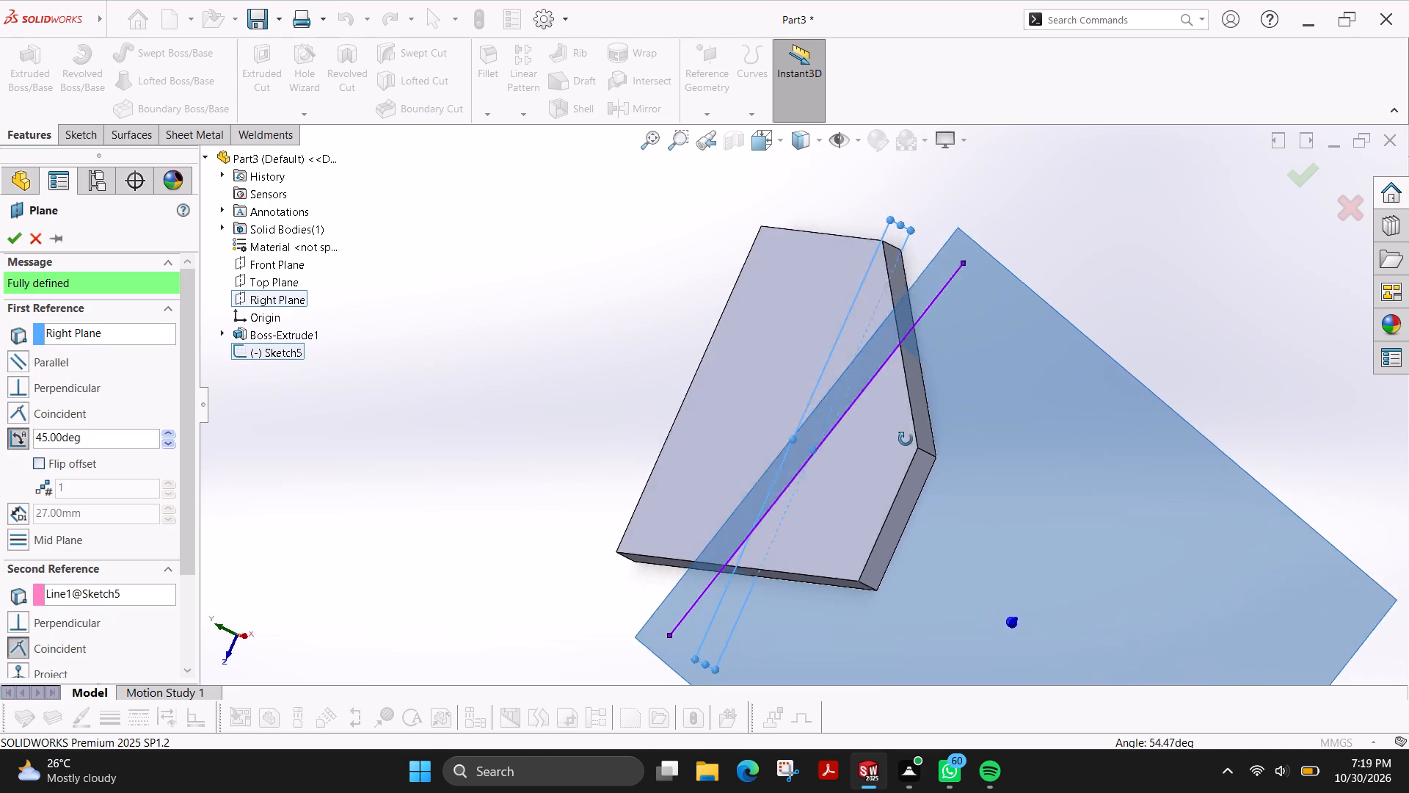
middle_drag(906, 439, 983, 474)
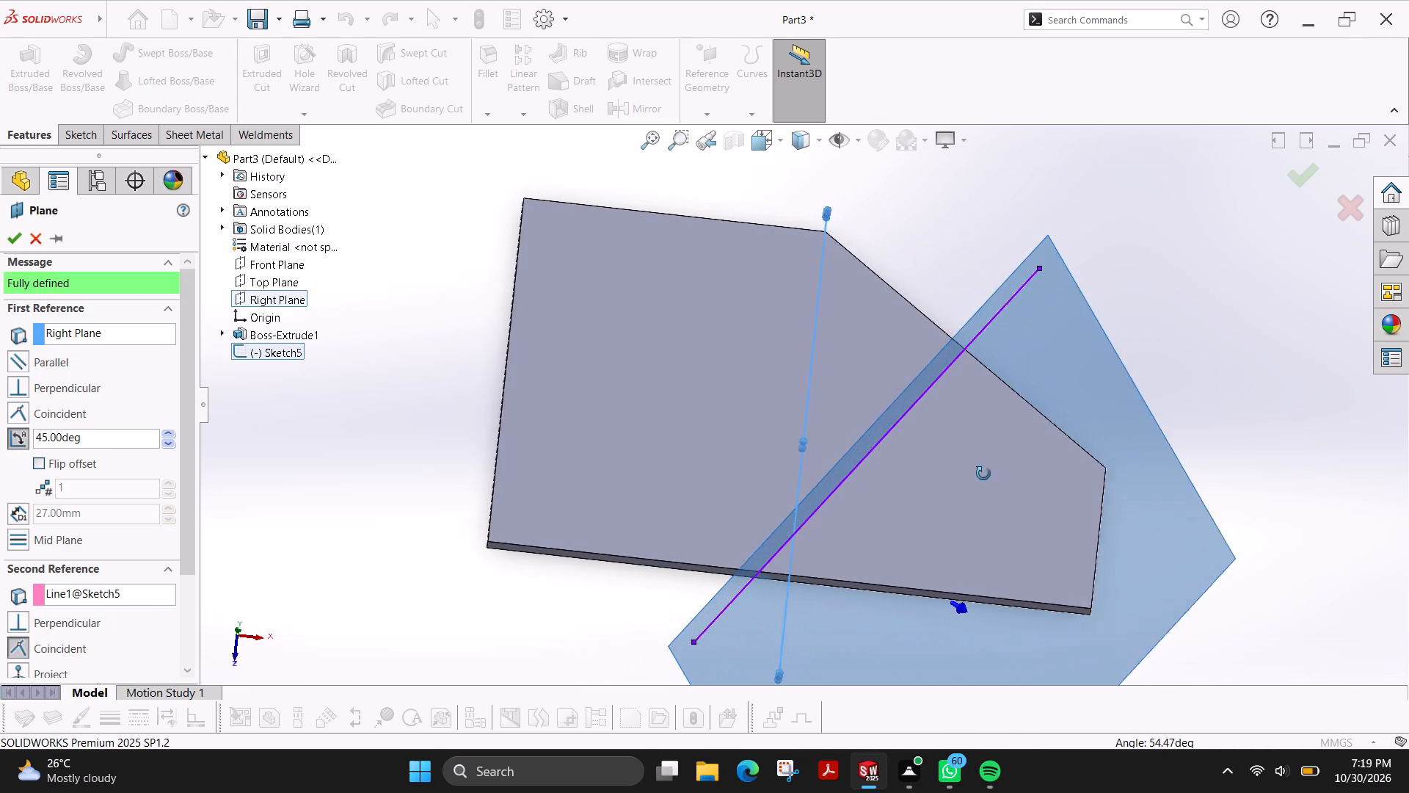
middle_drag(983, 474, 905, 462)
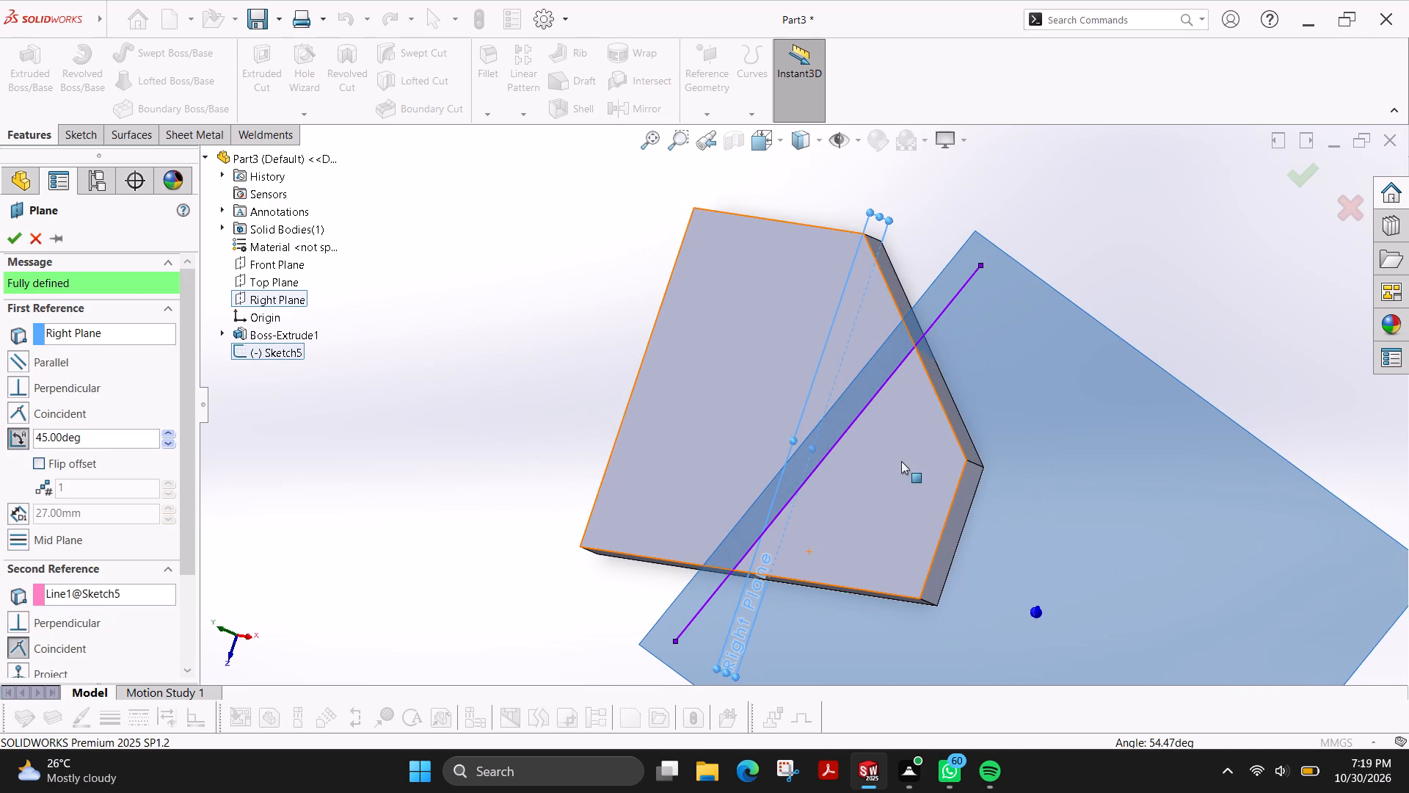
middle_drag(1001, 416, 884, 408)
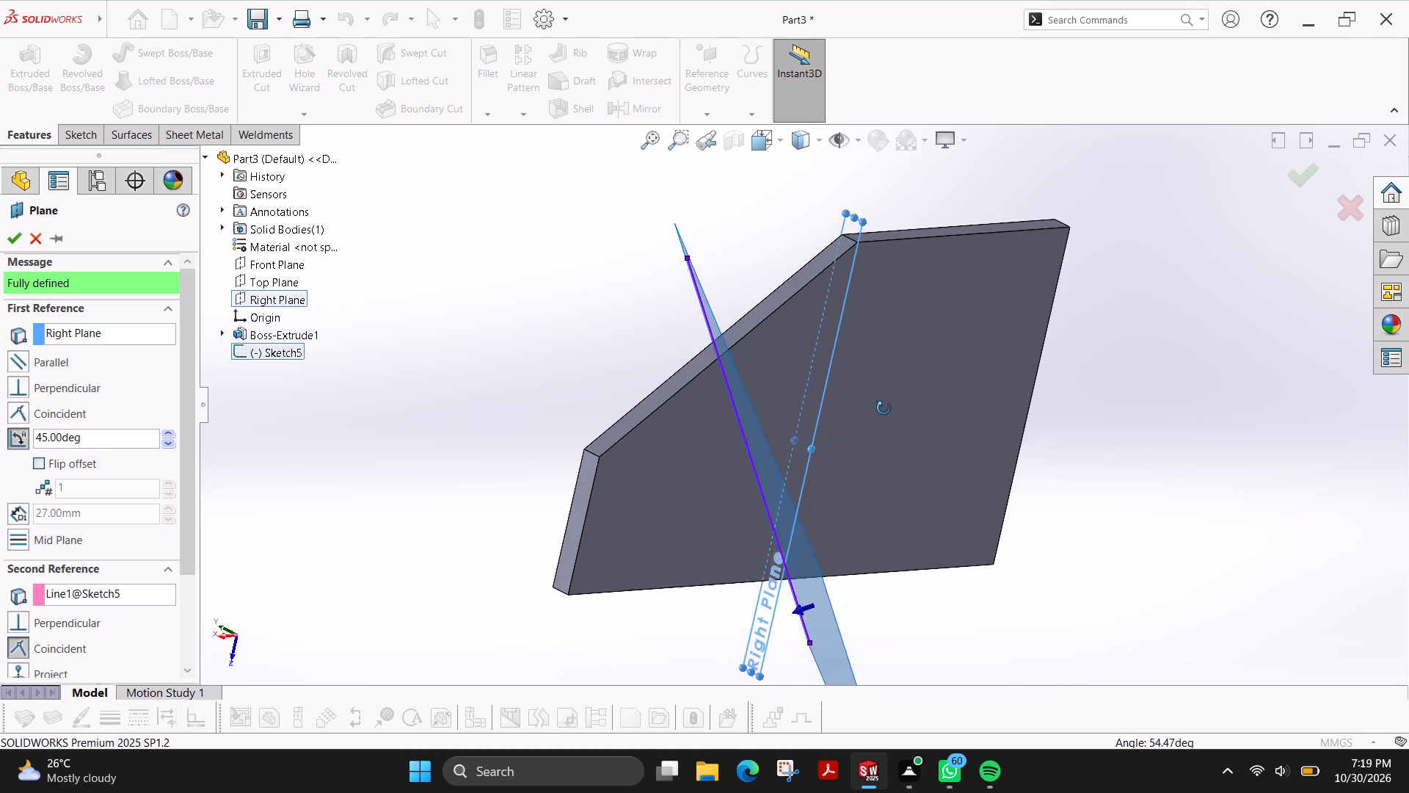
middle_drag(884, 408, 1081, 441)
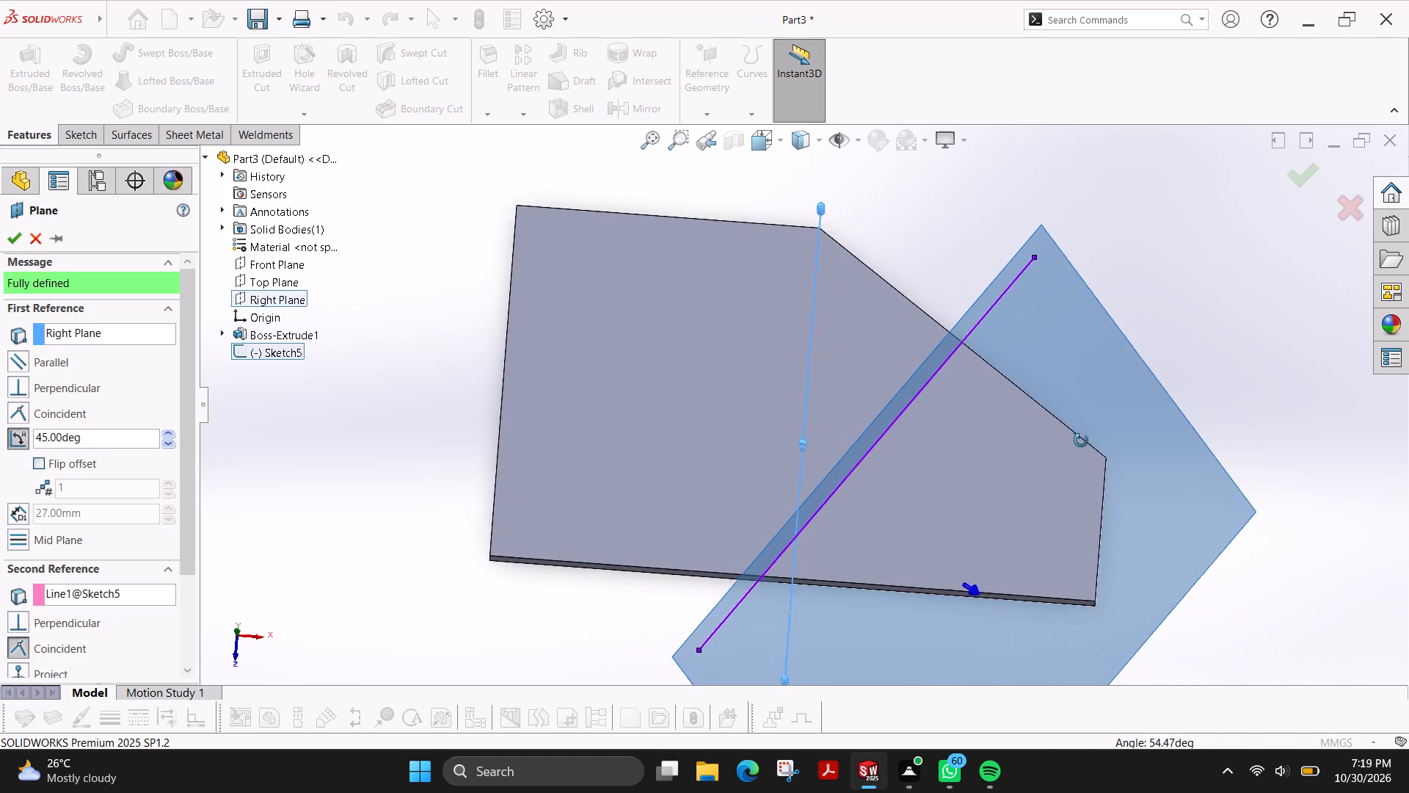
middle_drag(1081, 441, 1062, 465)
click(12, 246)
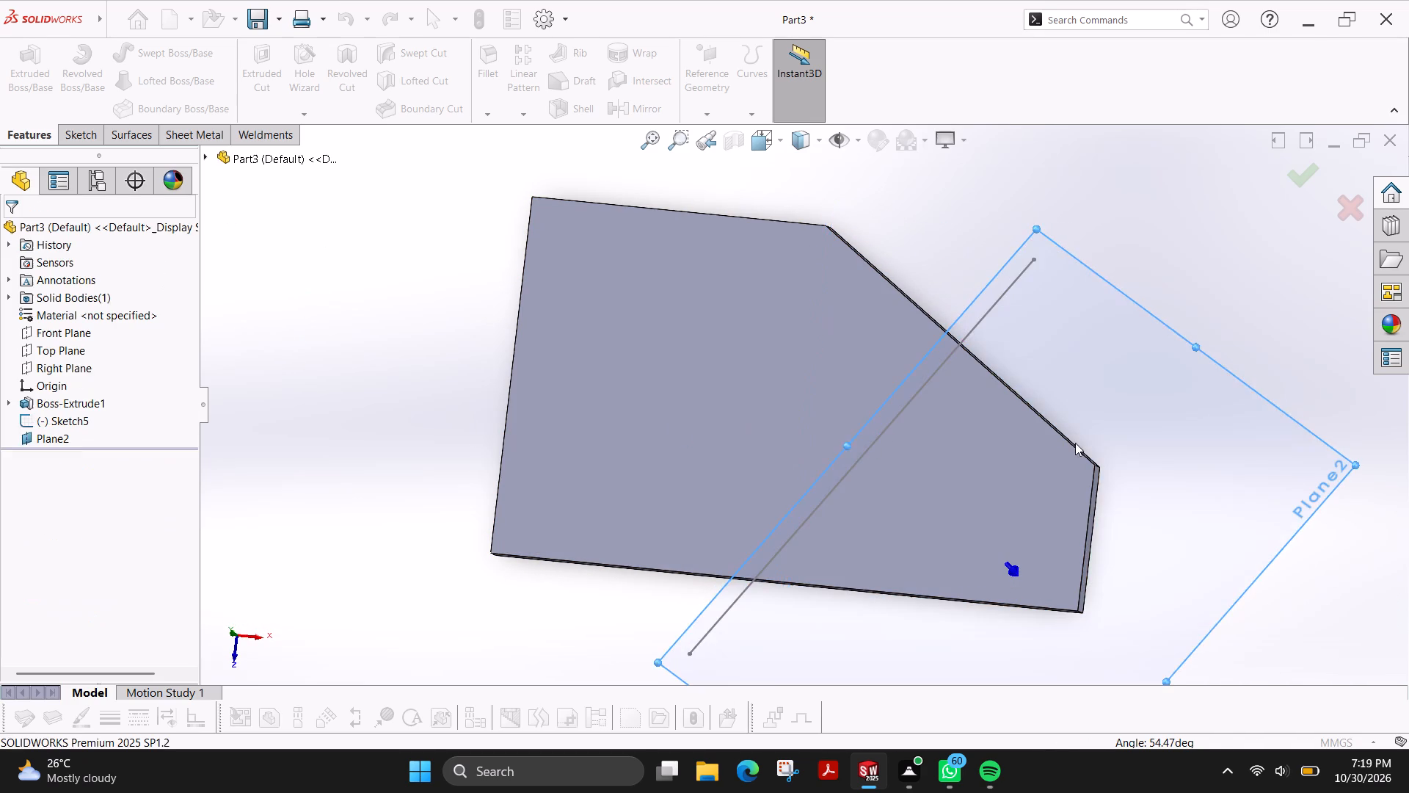
Delete the reference plane Plane2, keeping the base extrusion and the line sketch.
scroll(1191, 402, up, 1)
middle_drag(1187, 401, 1061, 357)
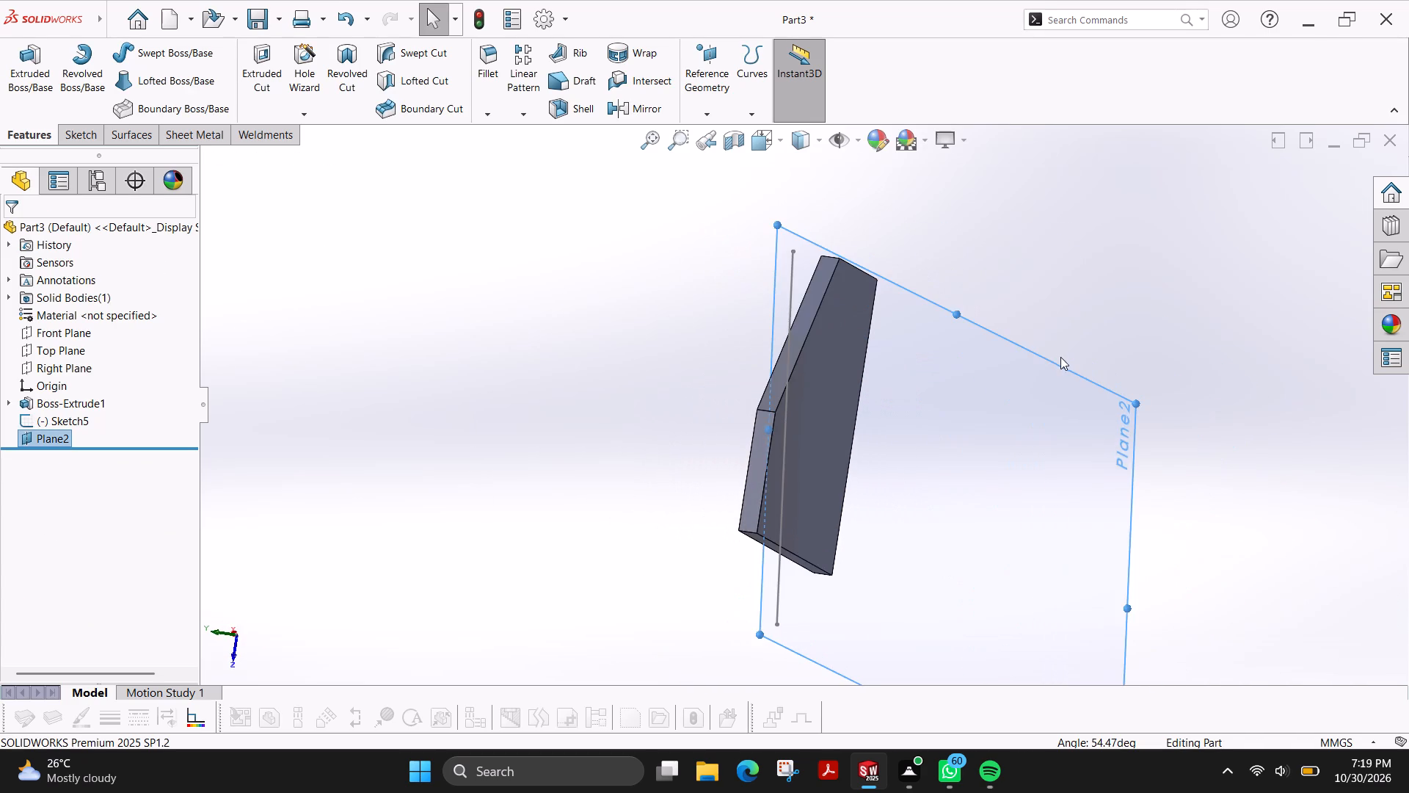
middle_drag(1038, 364, 1058, 380)
click(958, 362)
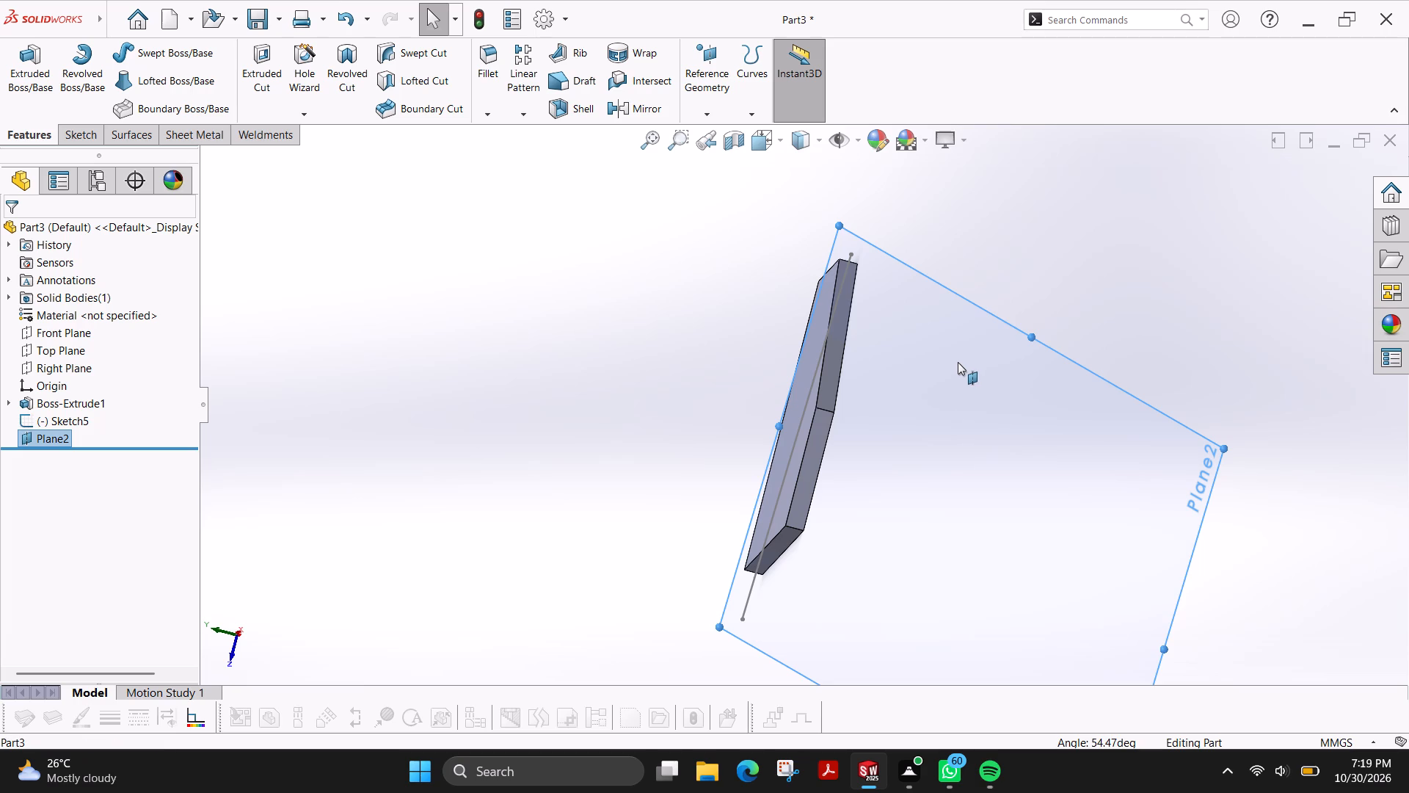
middle_drag(621, 399, 734, 369)
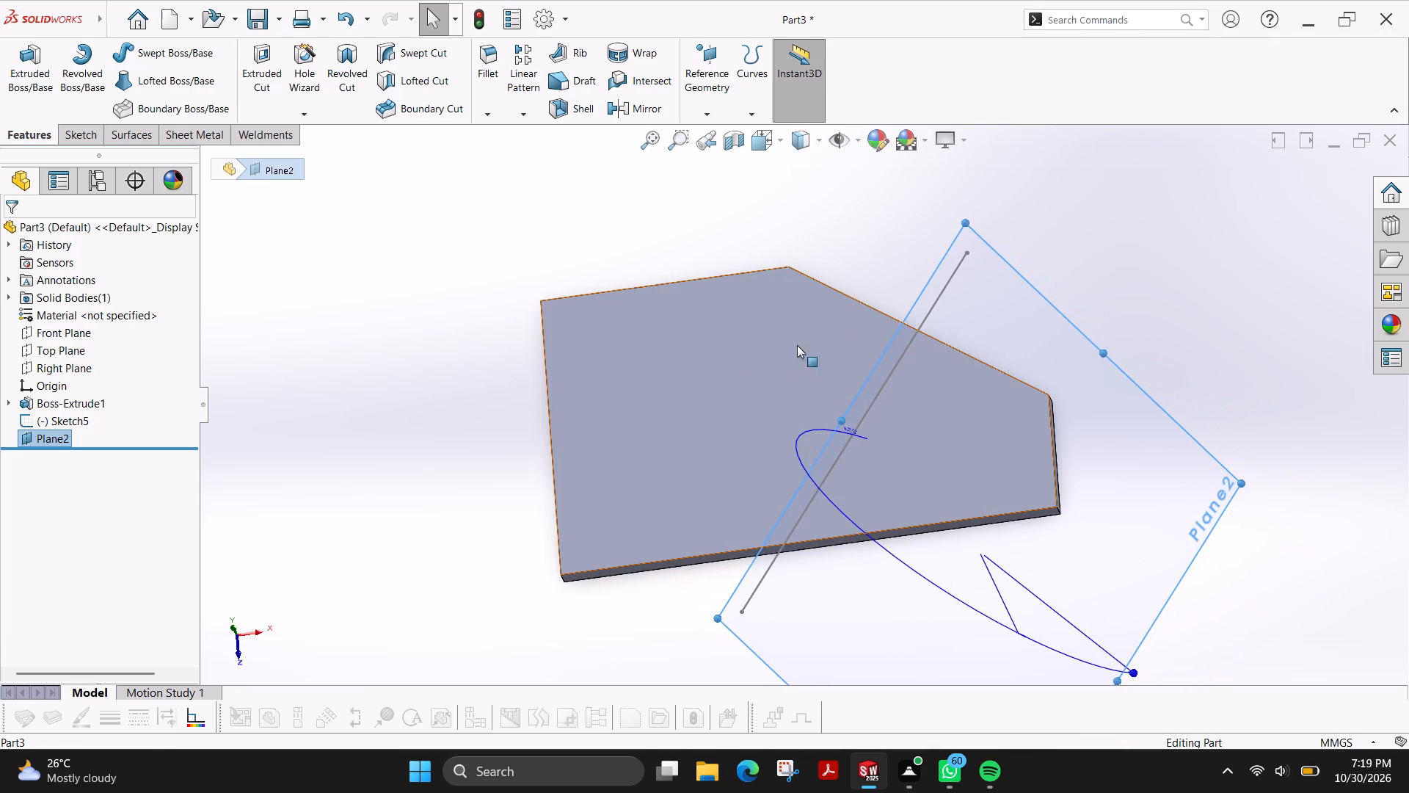
key(Escape)
key(Escape)
right_click(1141, 430)
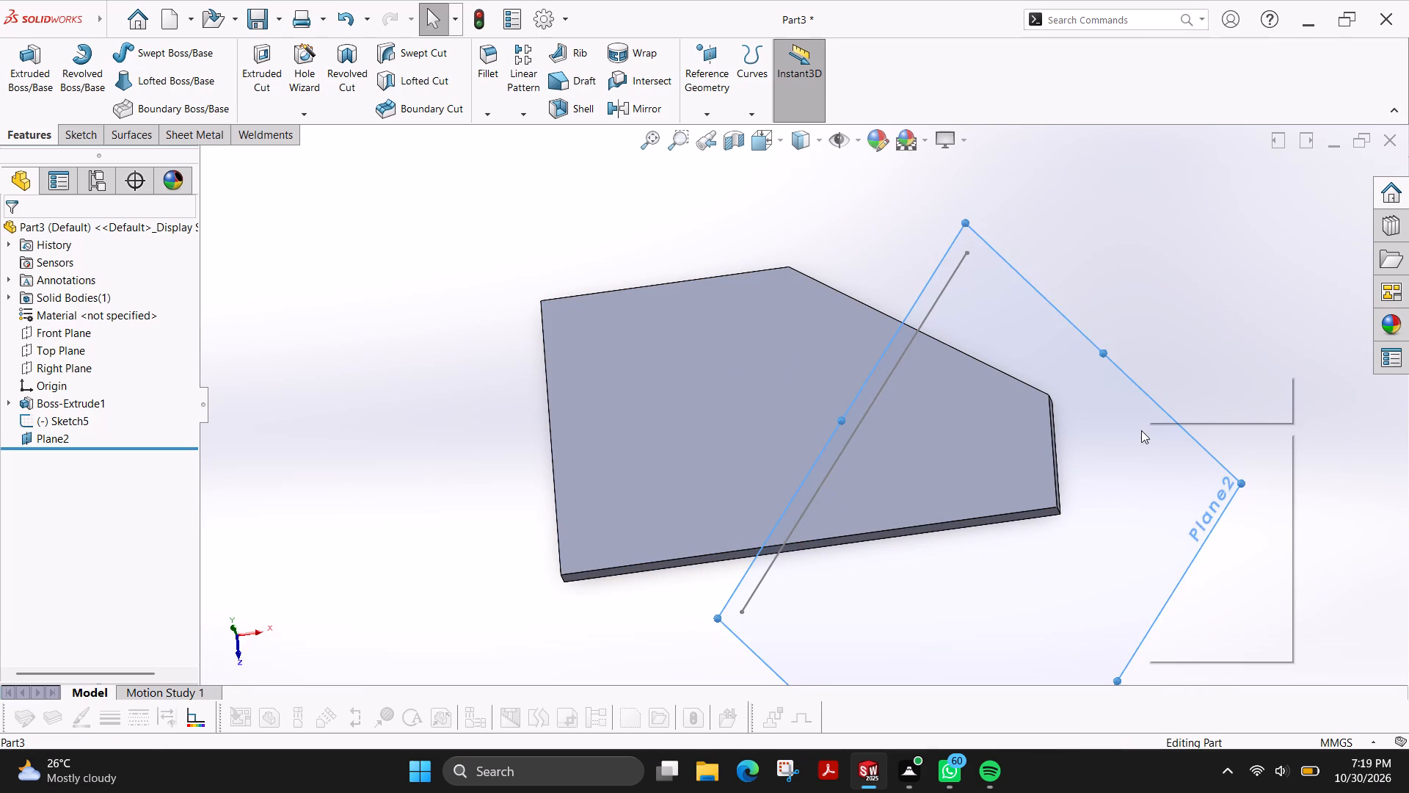
click(1206, 593)
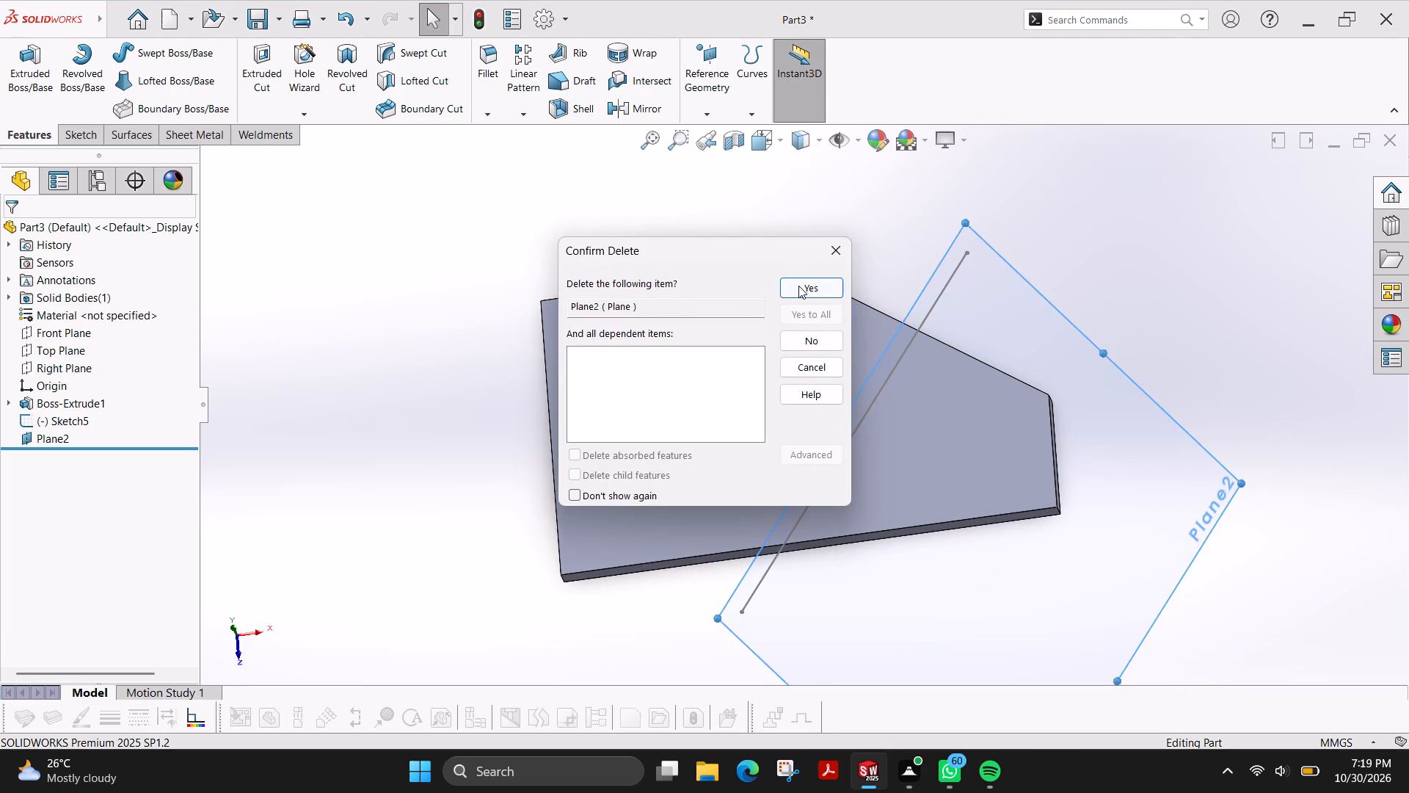
click(799, 286)
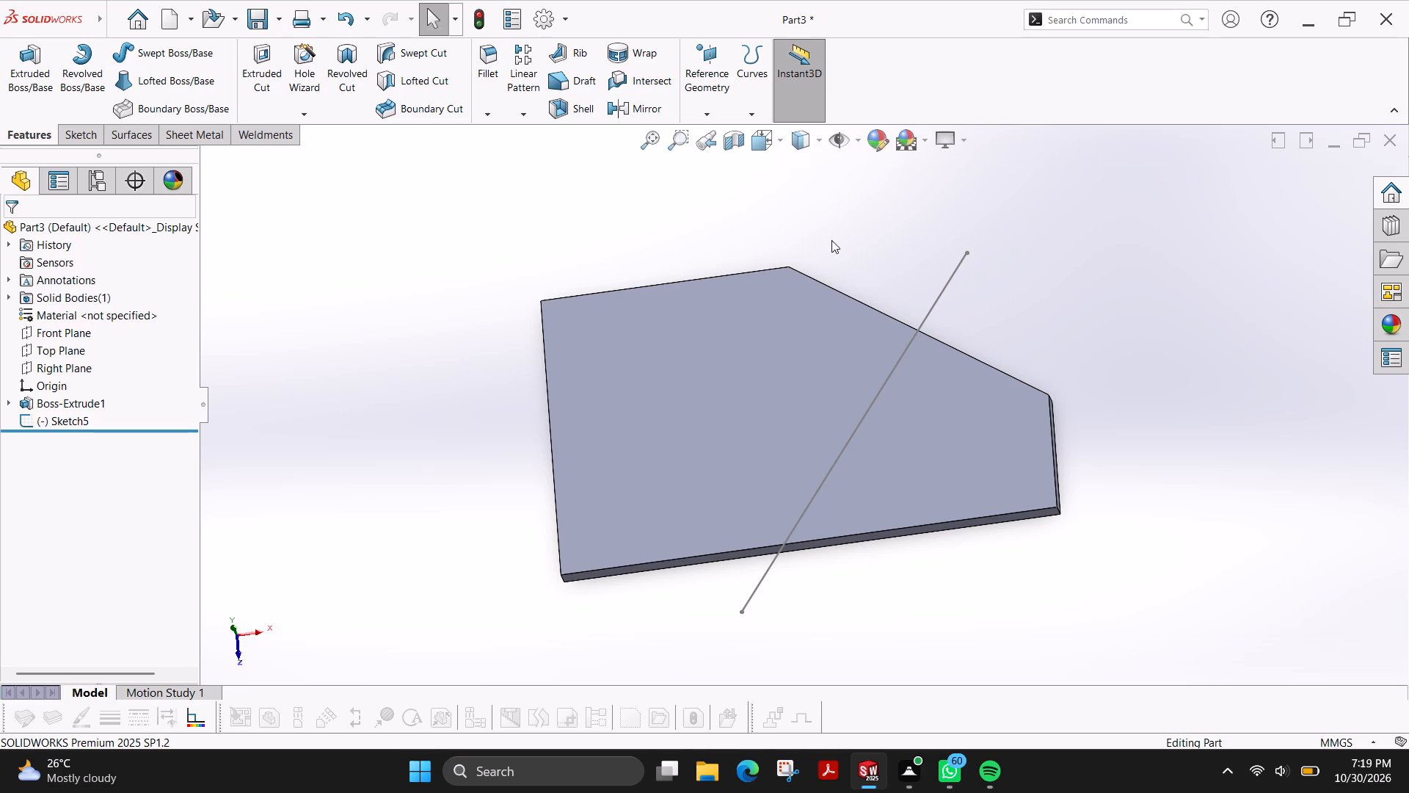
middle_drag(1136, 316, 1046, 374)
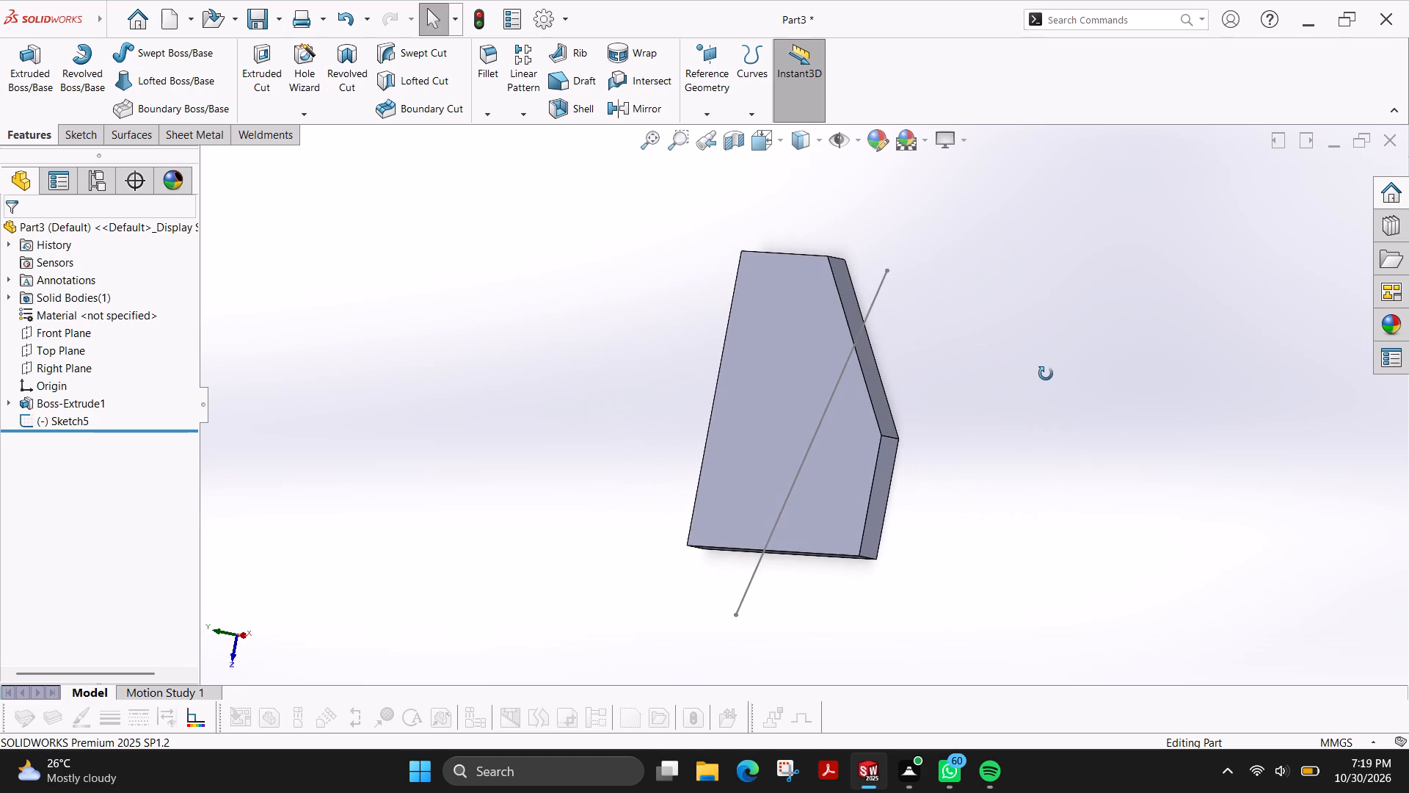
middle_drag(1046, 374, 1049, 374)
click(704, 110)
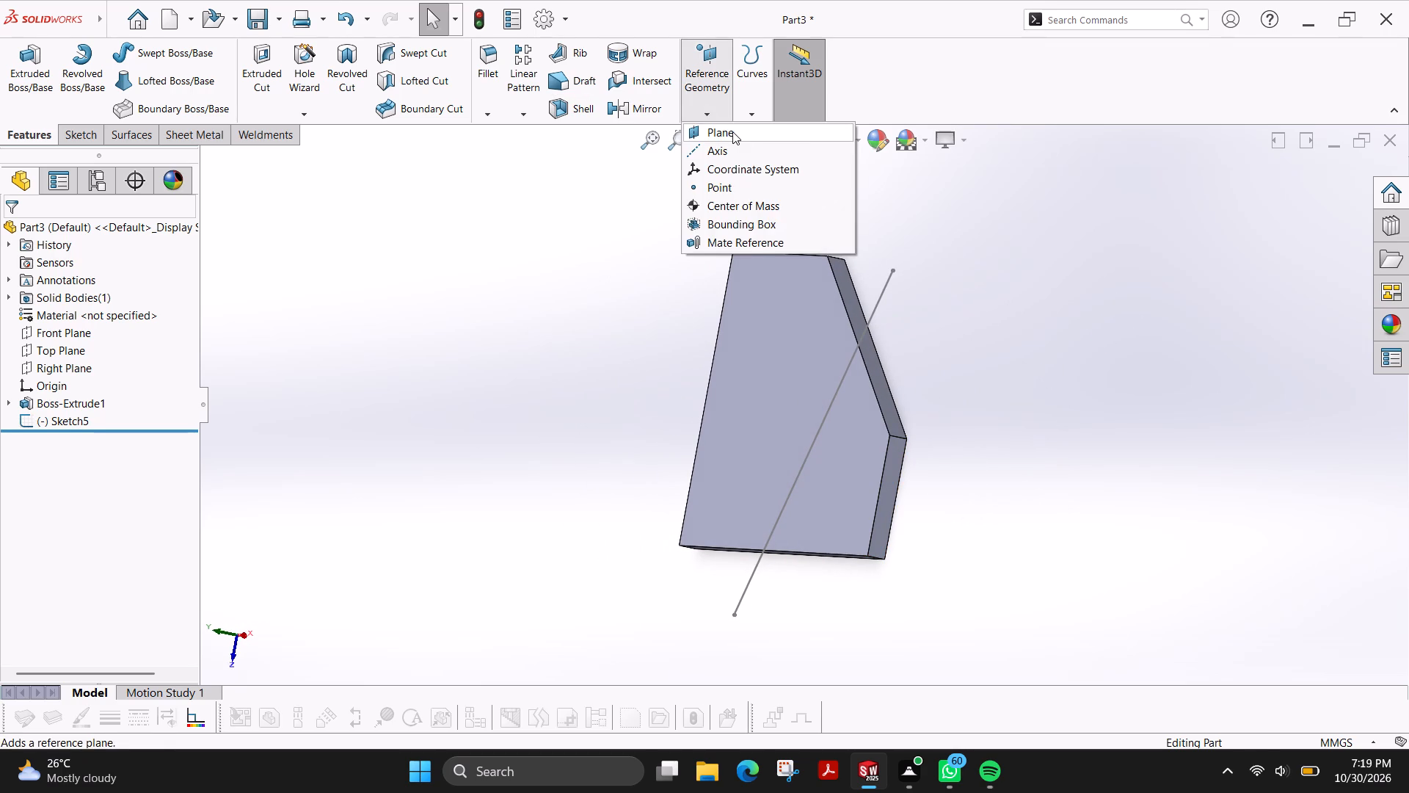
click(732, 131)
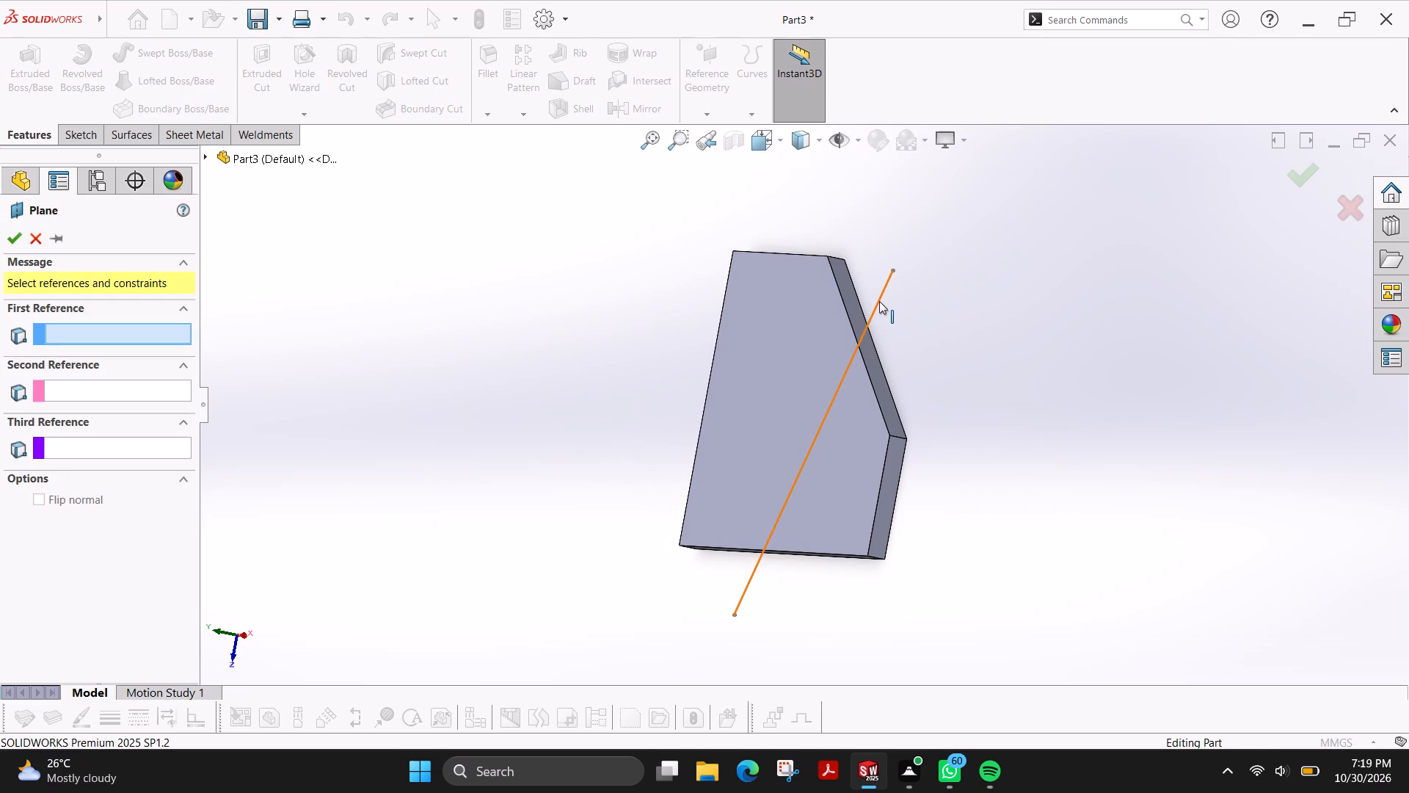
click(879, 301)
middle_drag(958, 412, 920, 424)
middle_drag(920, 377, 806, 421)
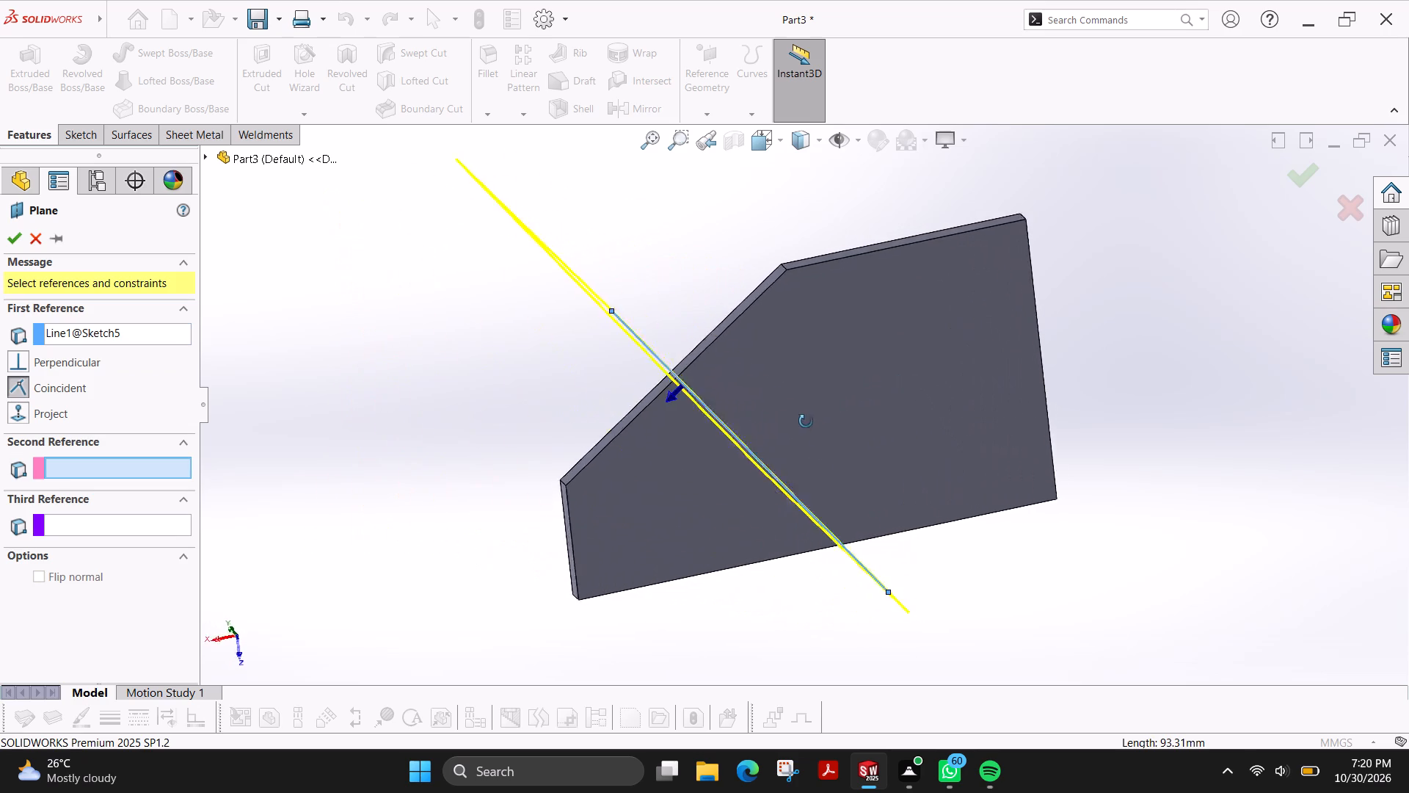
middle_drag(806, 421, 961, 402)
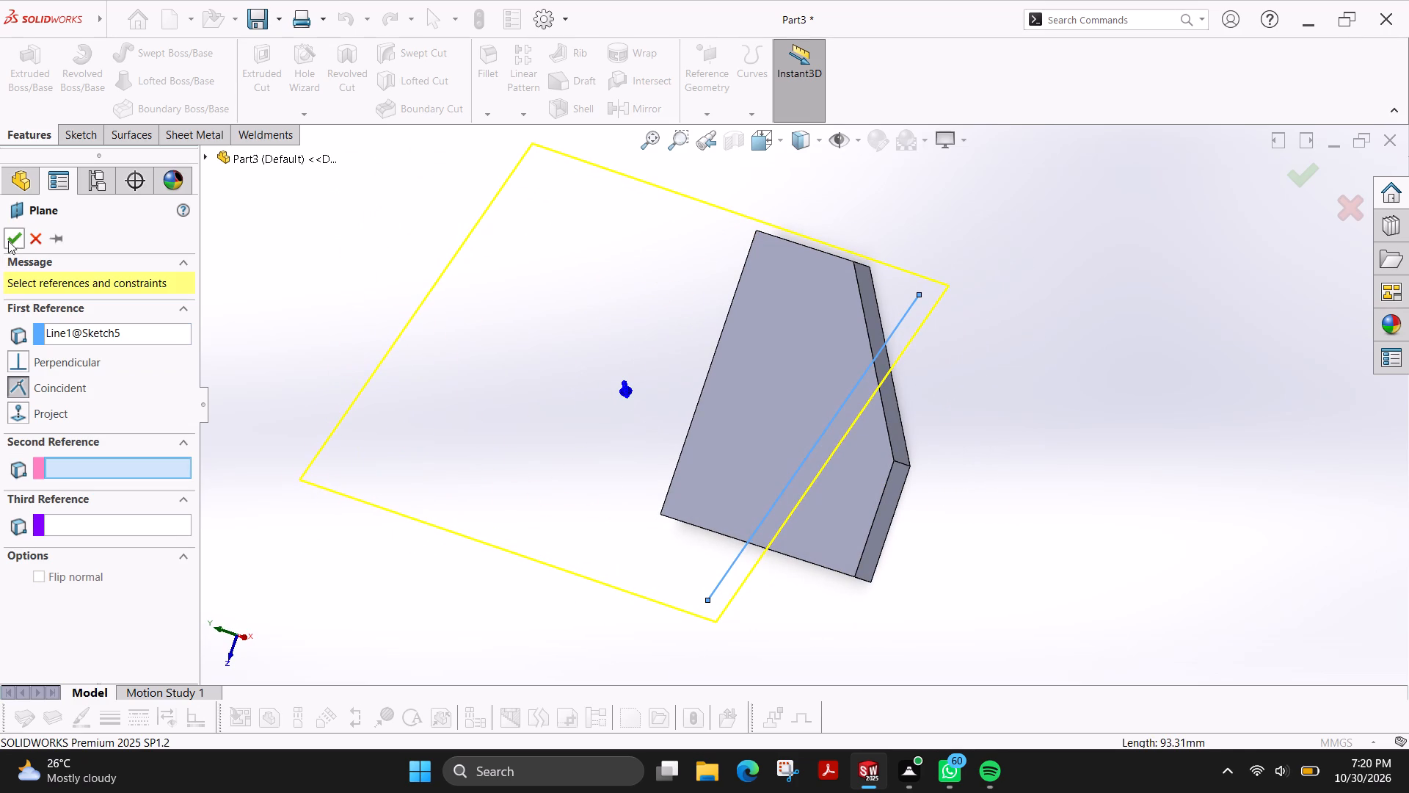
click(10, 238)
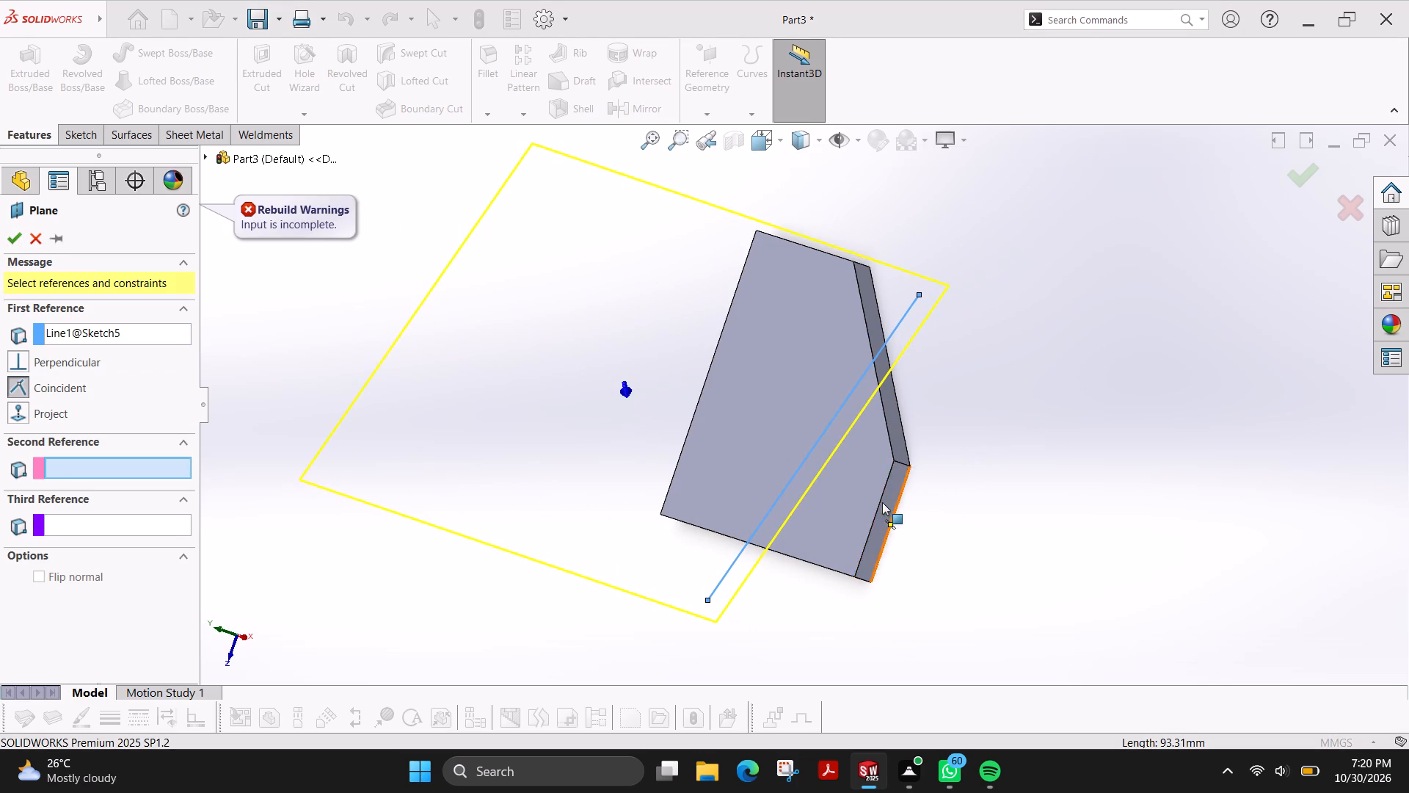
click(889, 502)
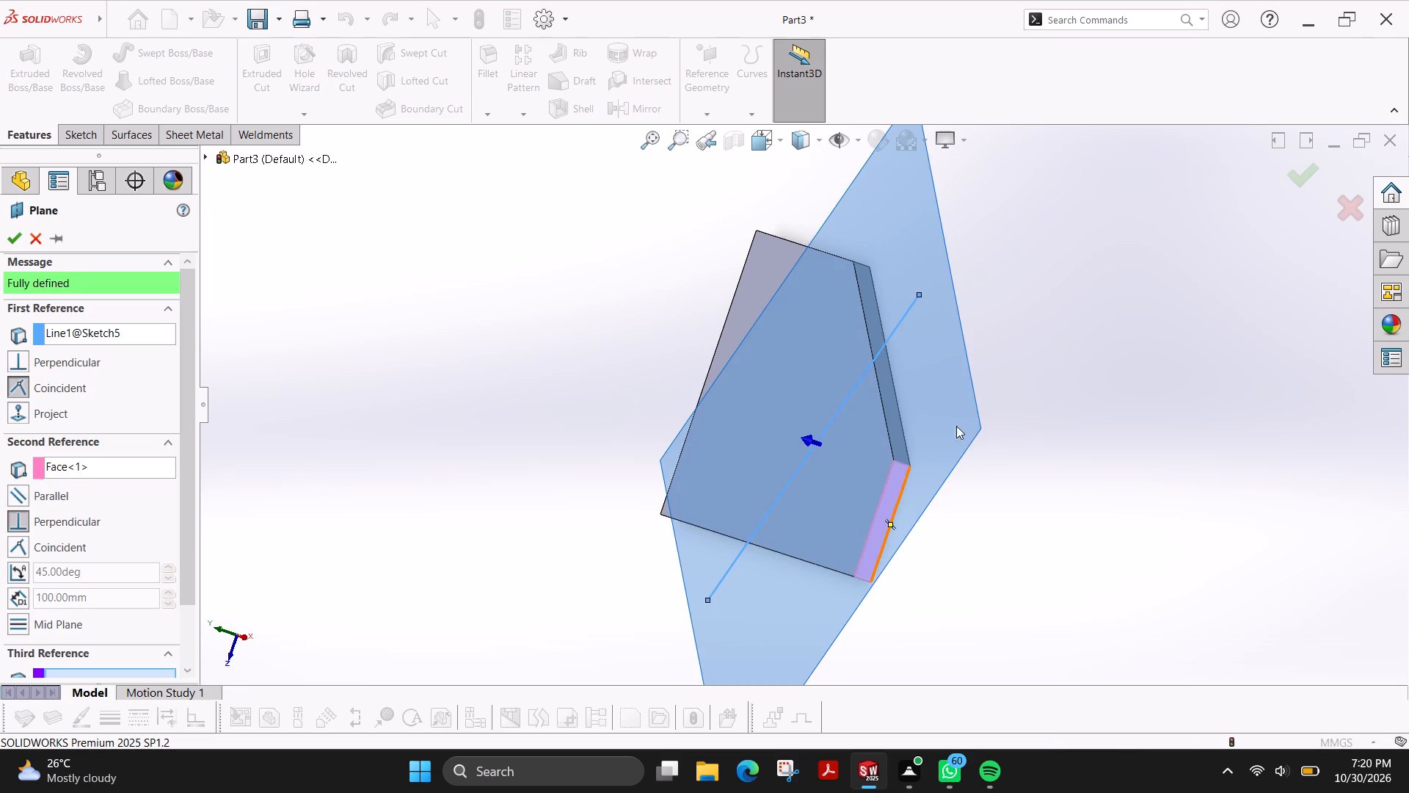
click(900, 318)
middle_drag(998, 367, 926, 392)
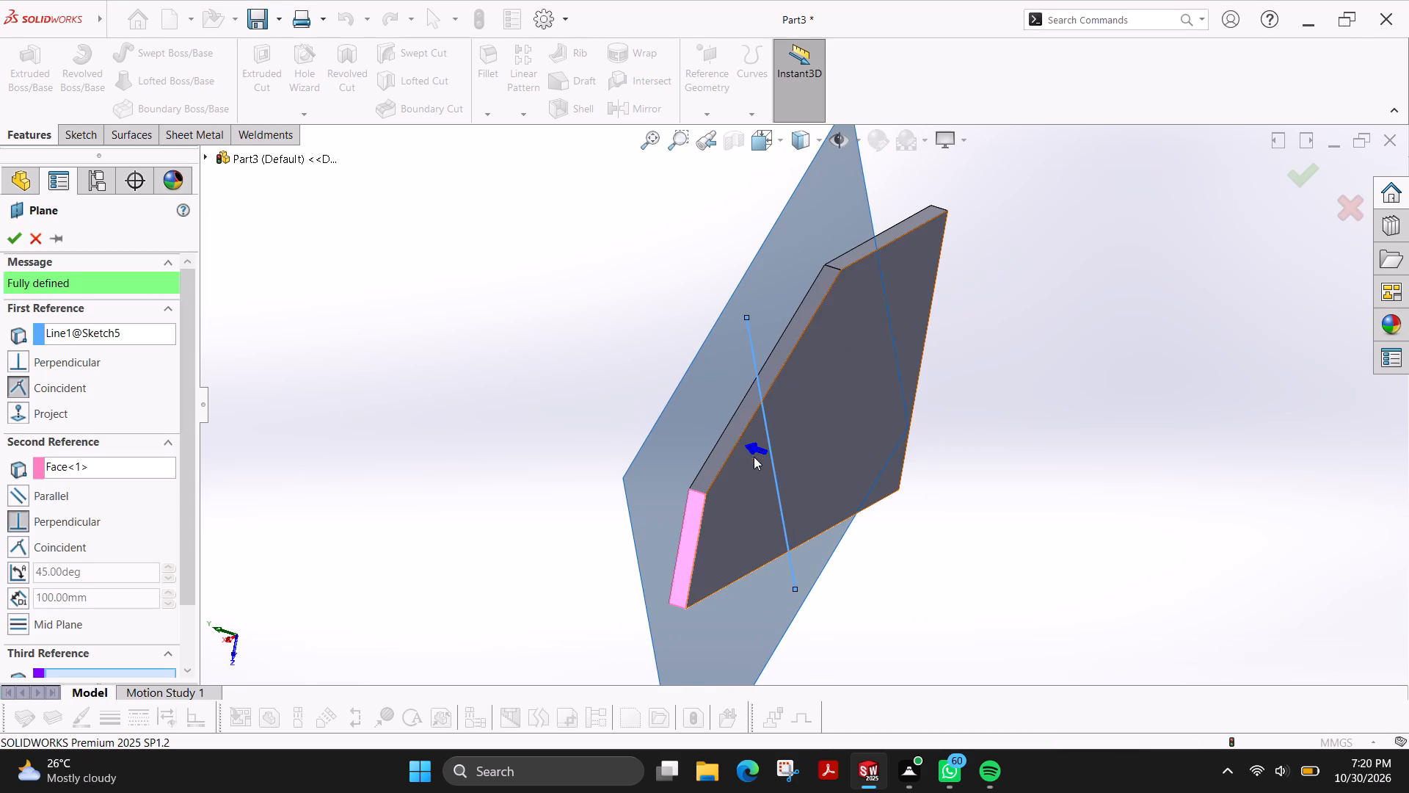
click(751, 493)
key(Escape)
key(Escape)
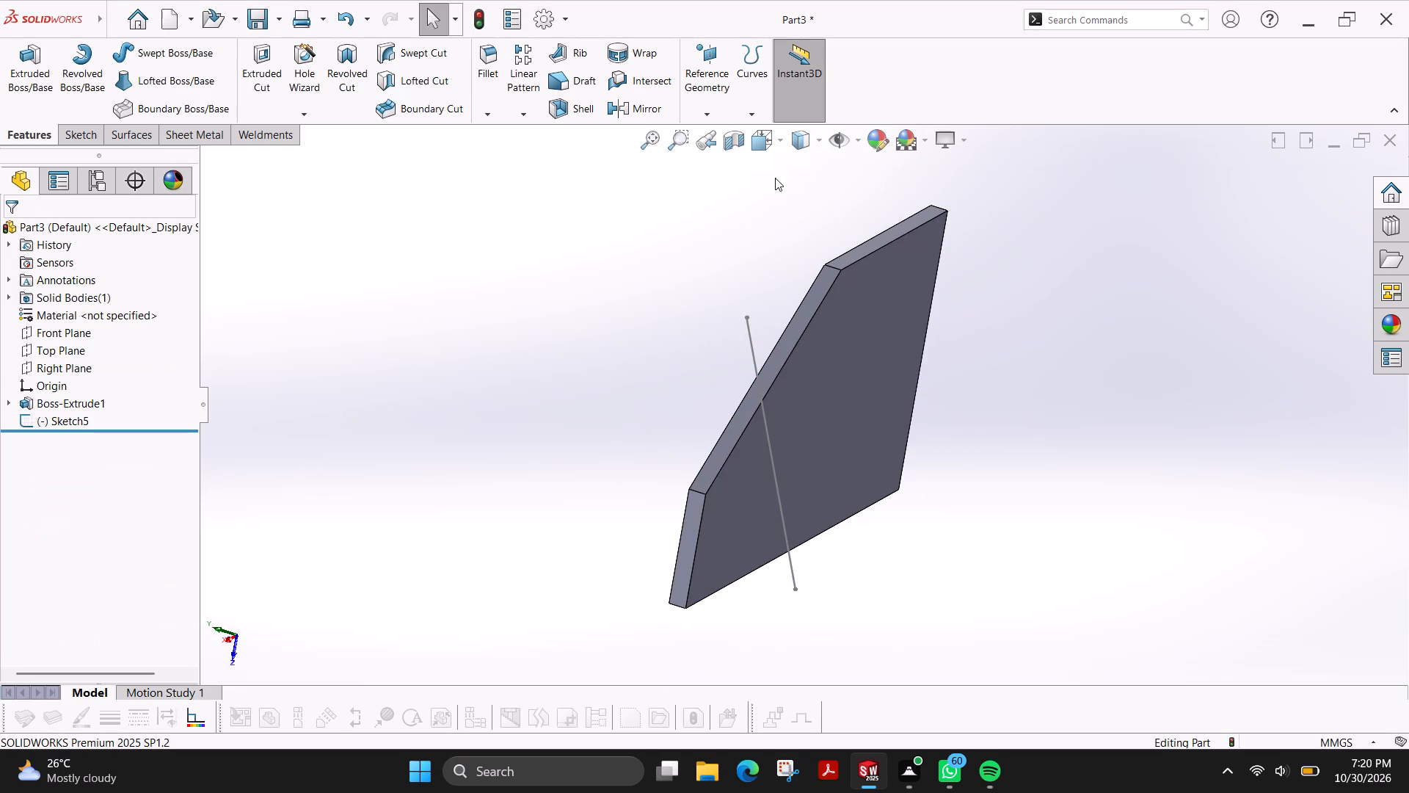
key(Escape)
Define a reference plane at 45° to the Right Plane, trying the base's short end face and slanted side face as second and third references.
click(705, 117)
click(724, 129)
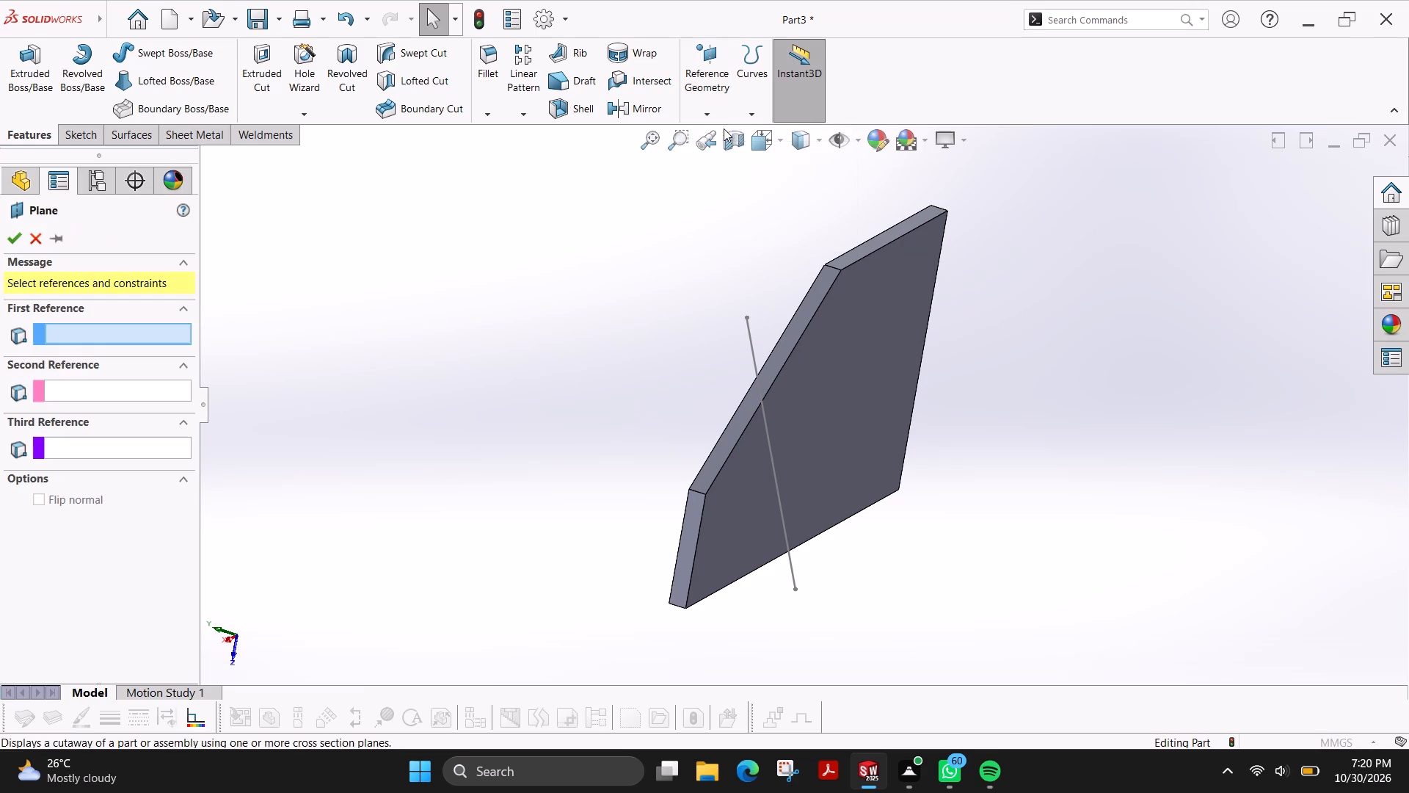
click(203, 154)
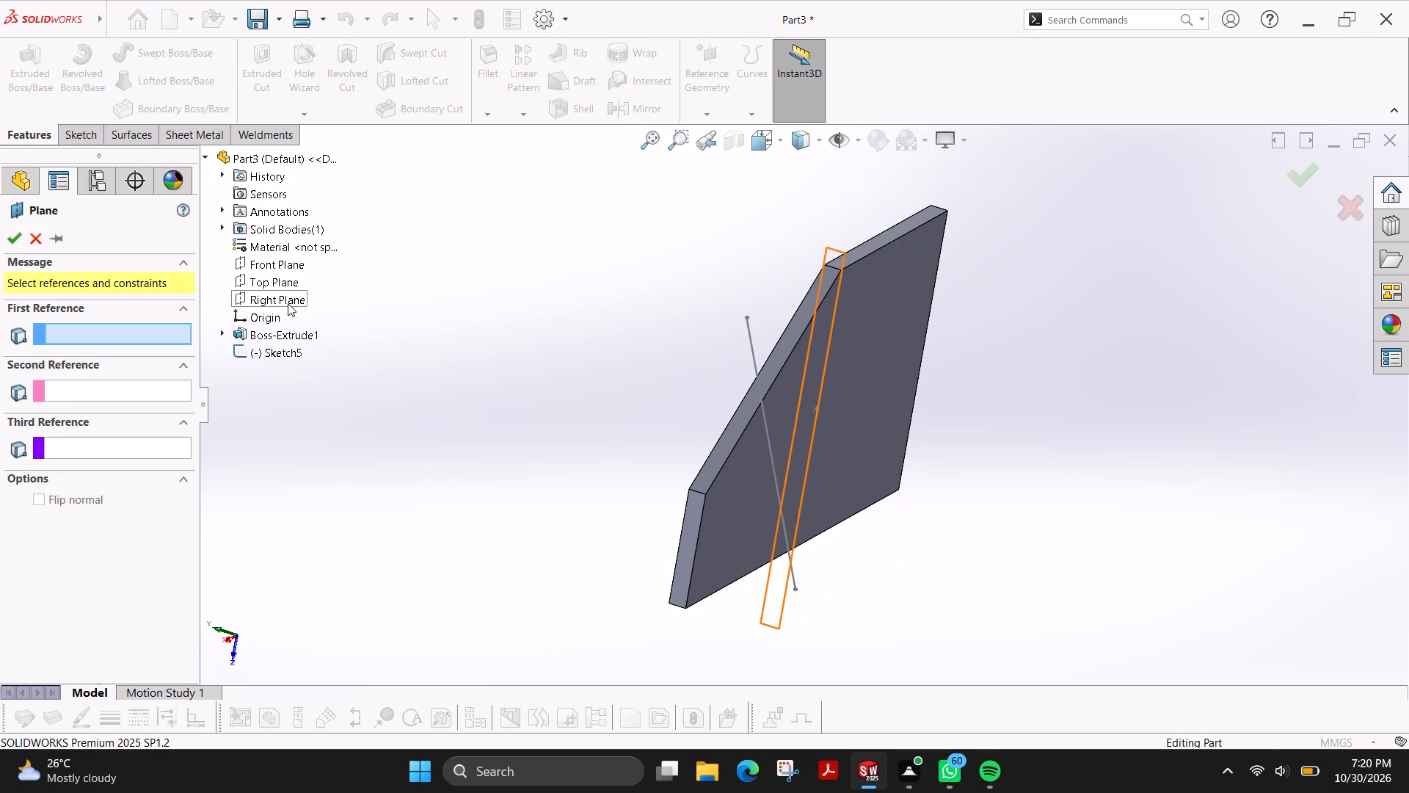
click(288, 303)
middle_drag(627, 457, 700, 507)
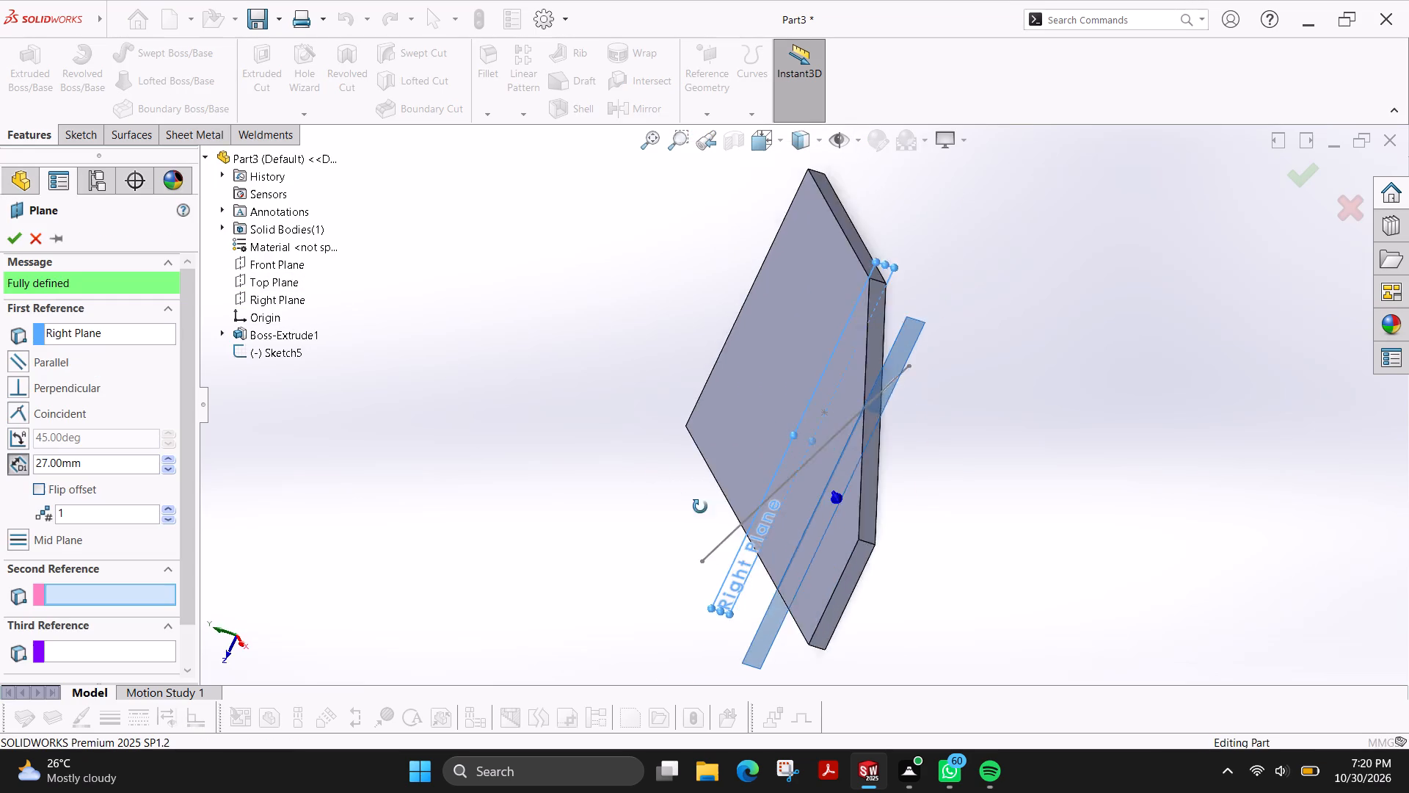
middle_drag(700, 507, 763, 524)
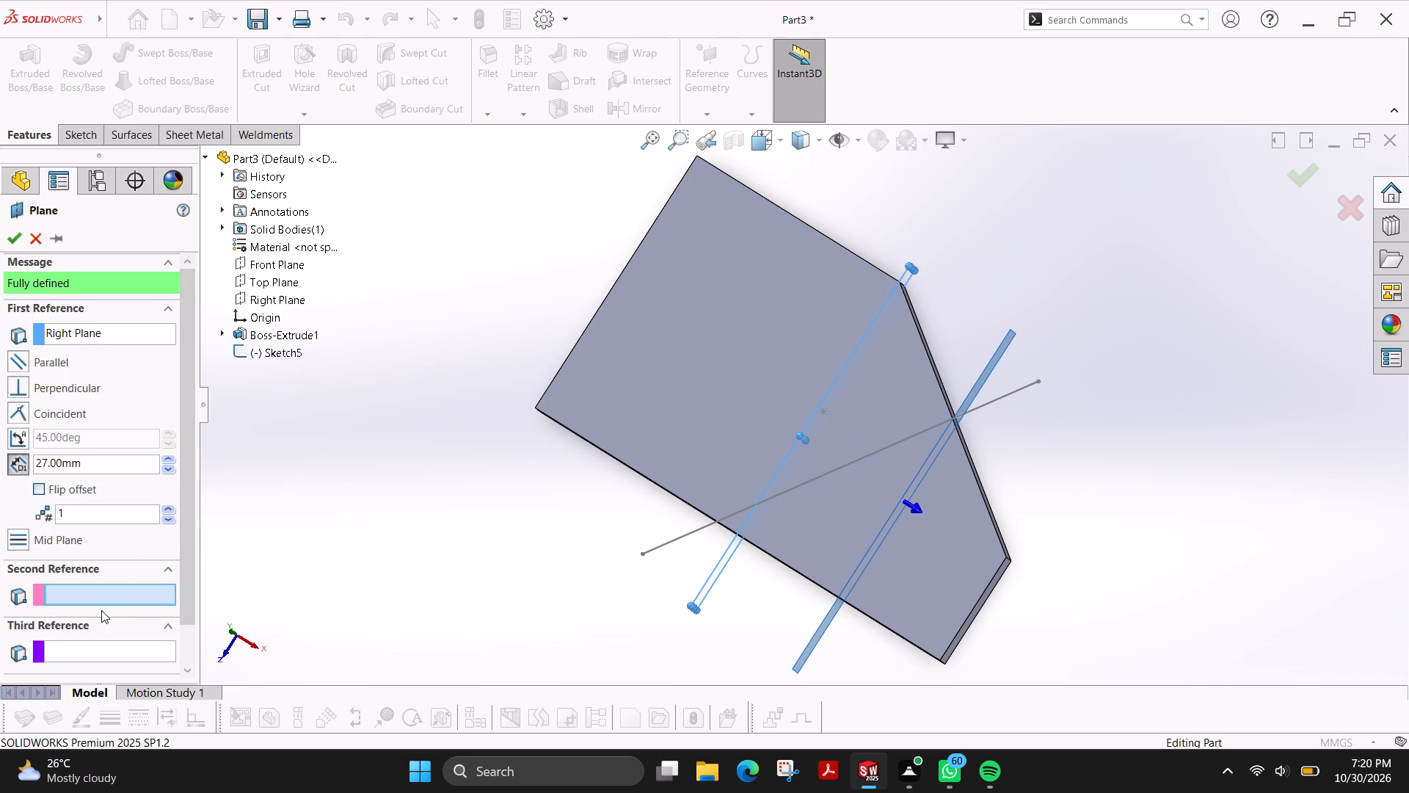
scroll(101, 612, down, 3)
click(38, 661)
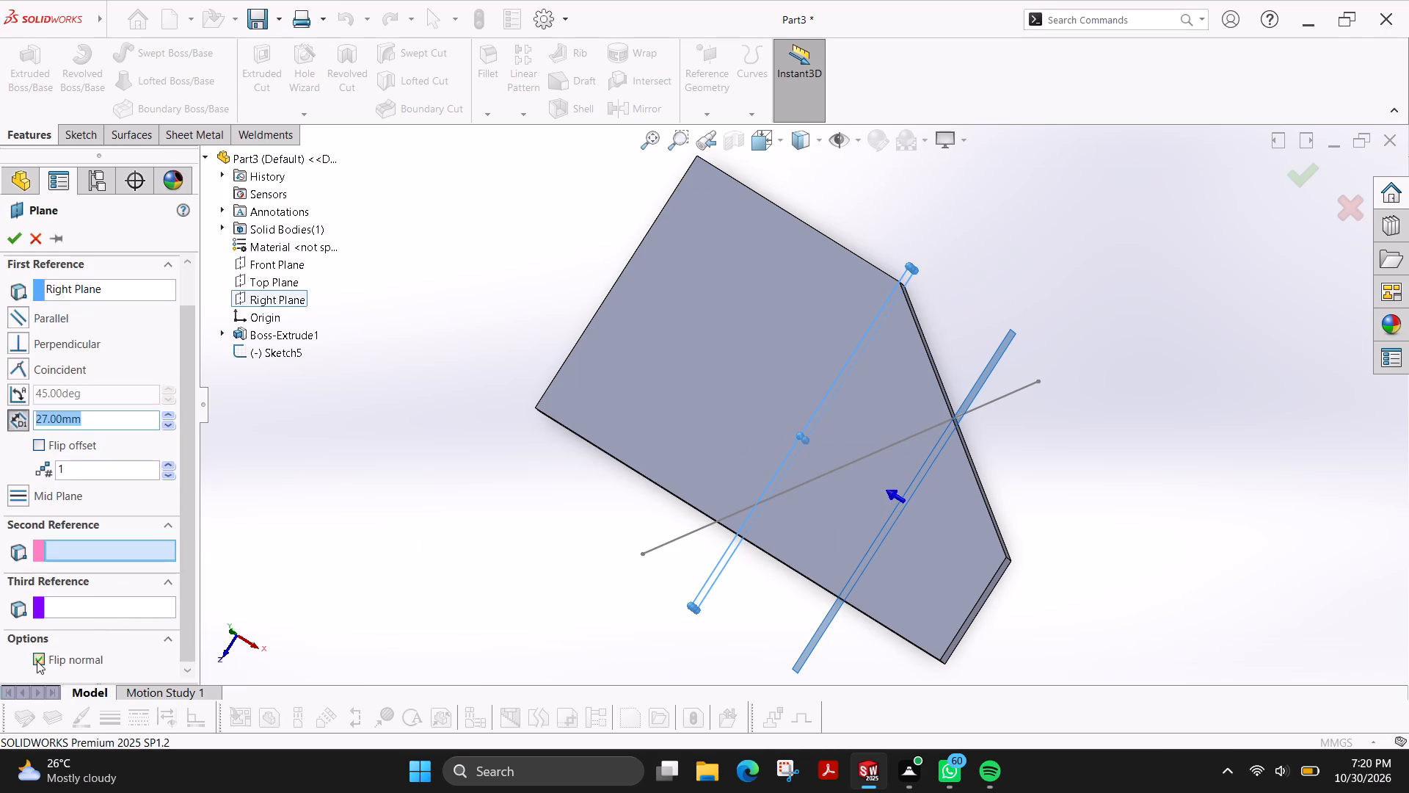
click(37, 661)
click(15, 391)
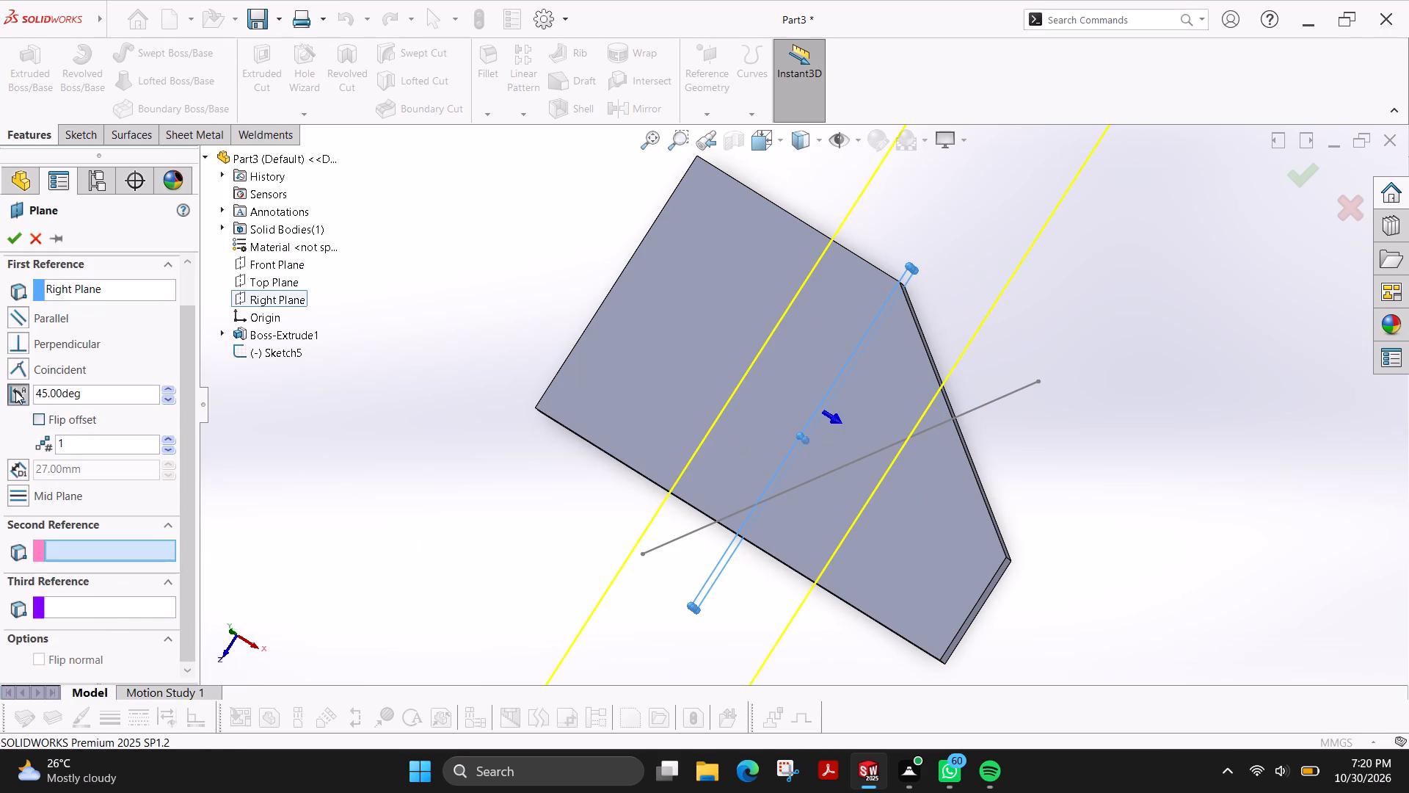
middle_drag(706, 499, 746, 530)
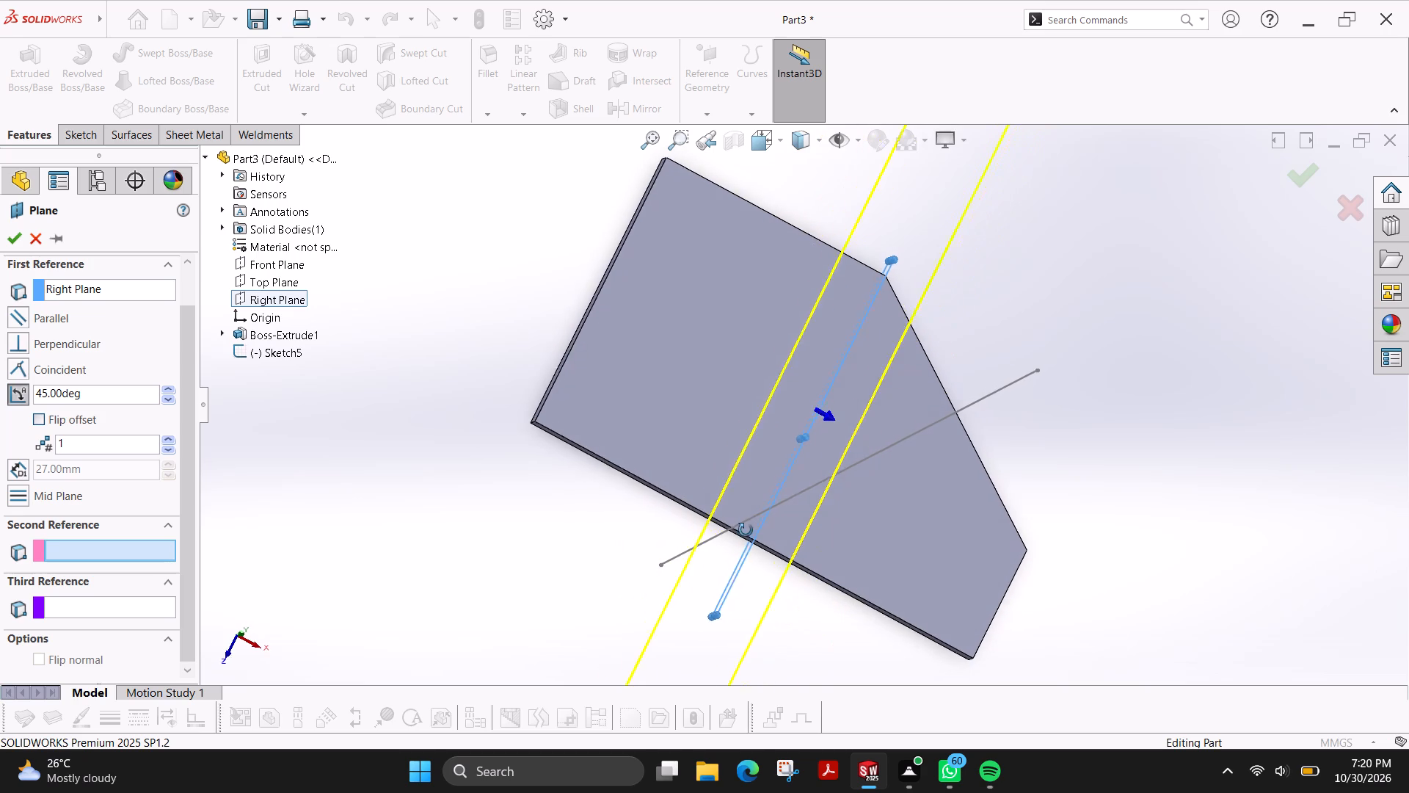
middle_drag(746, 530, 741, 532)
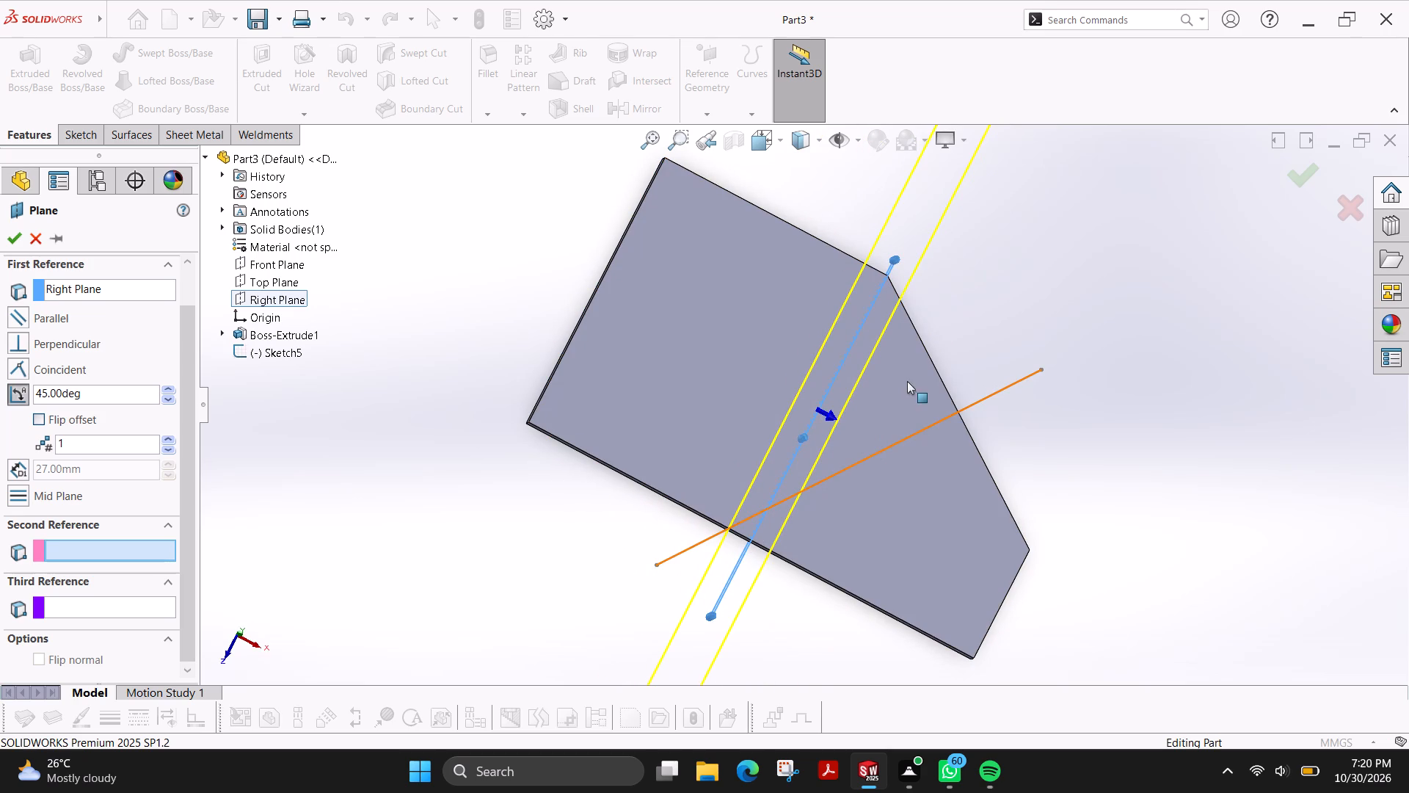
middle_drag(1085, 516, 1028, 459)
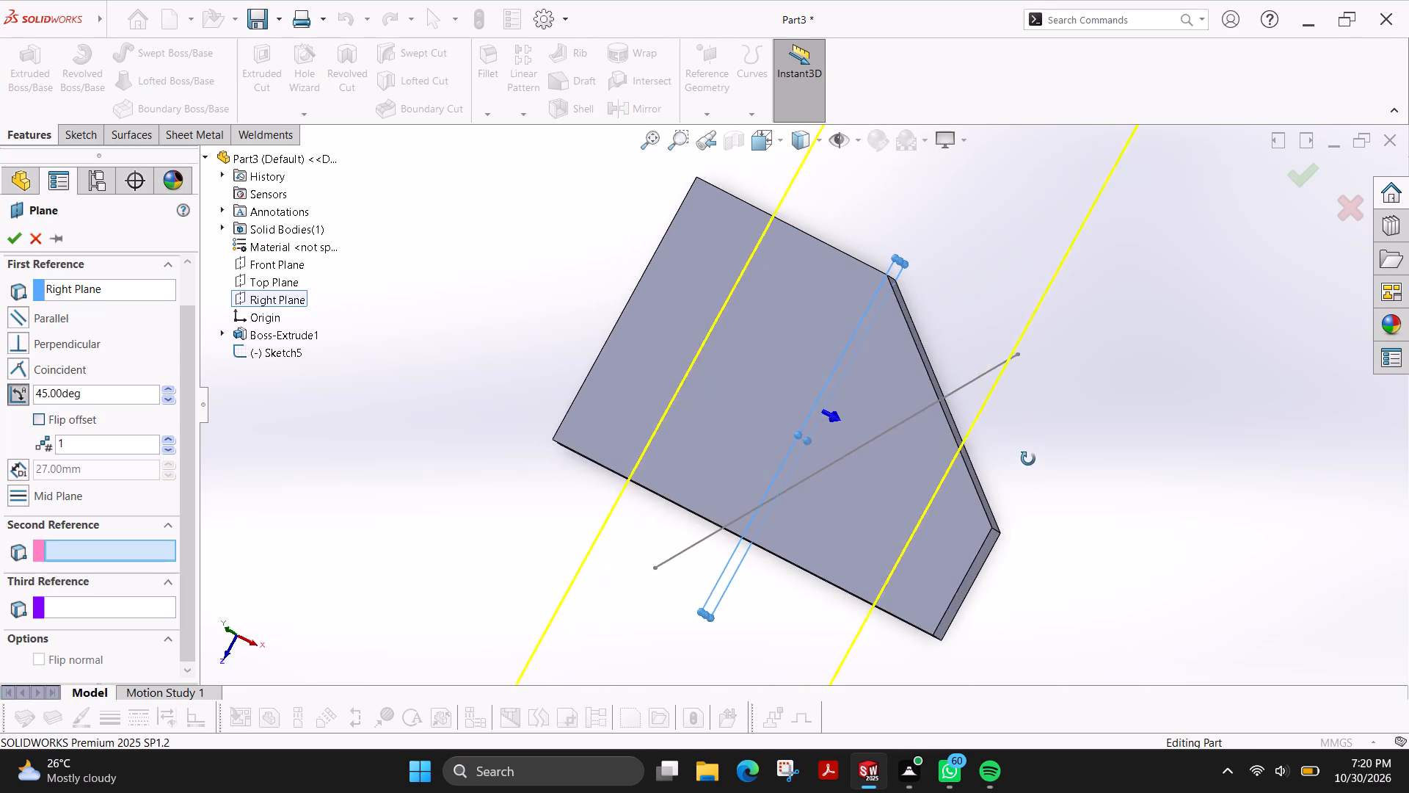
middle_drag(1028, 459, 1010, 436)
click(935, 543)
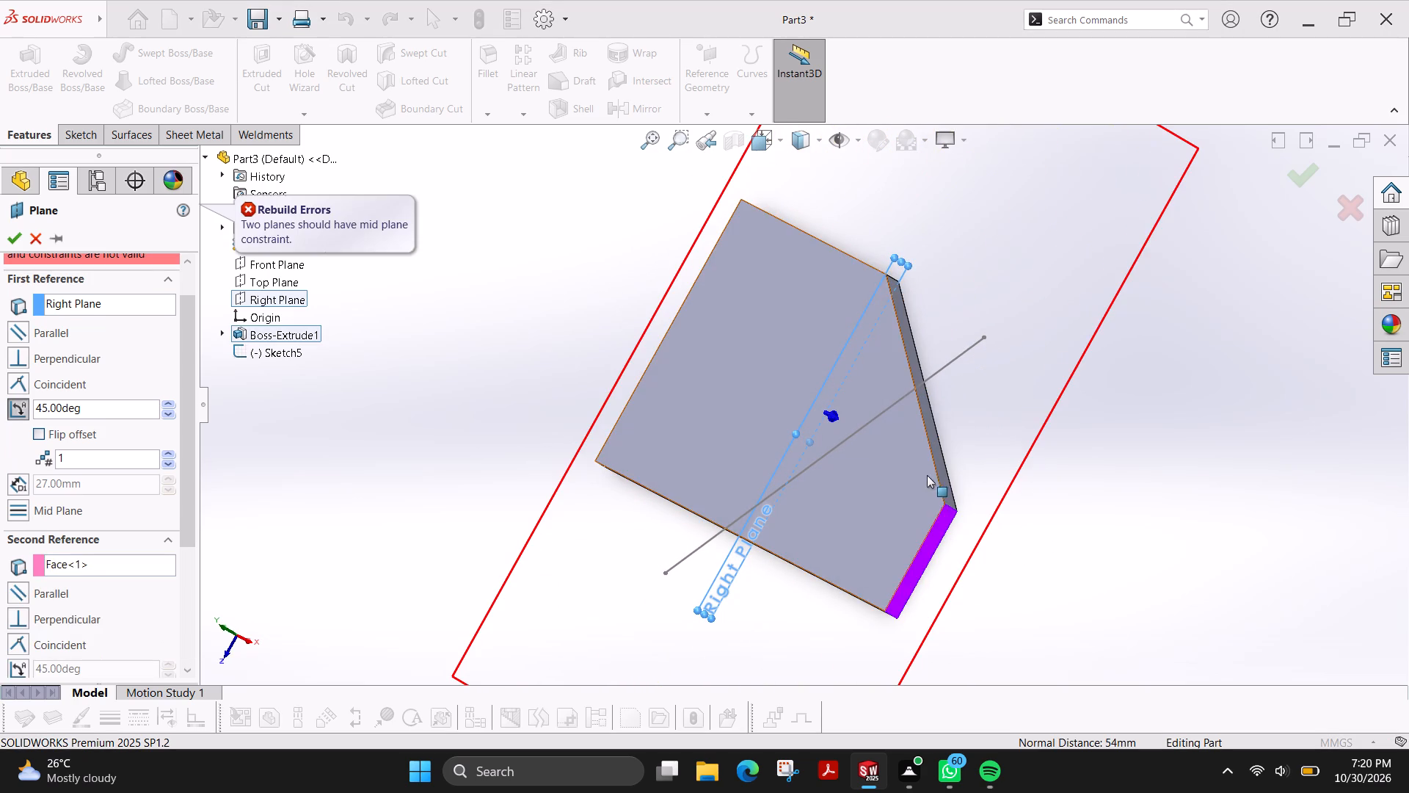
click(936, 456)
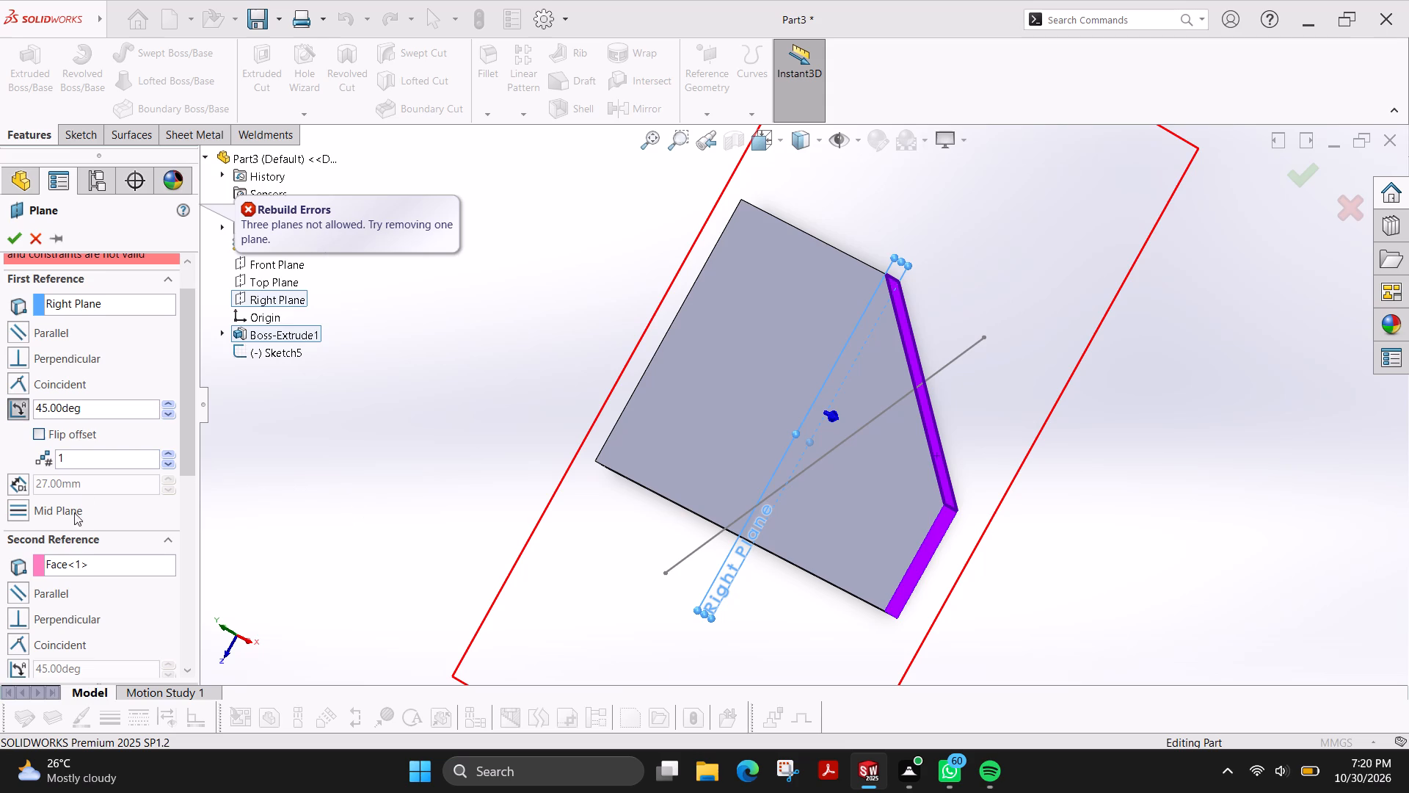
click(67, 562)
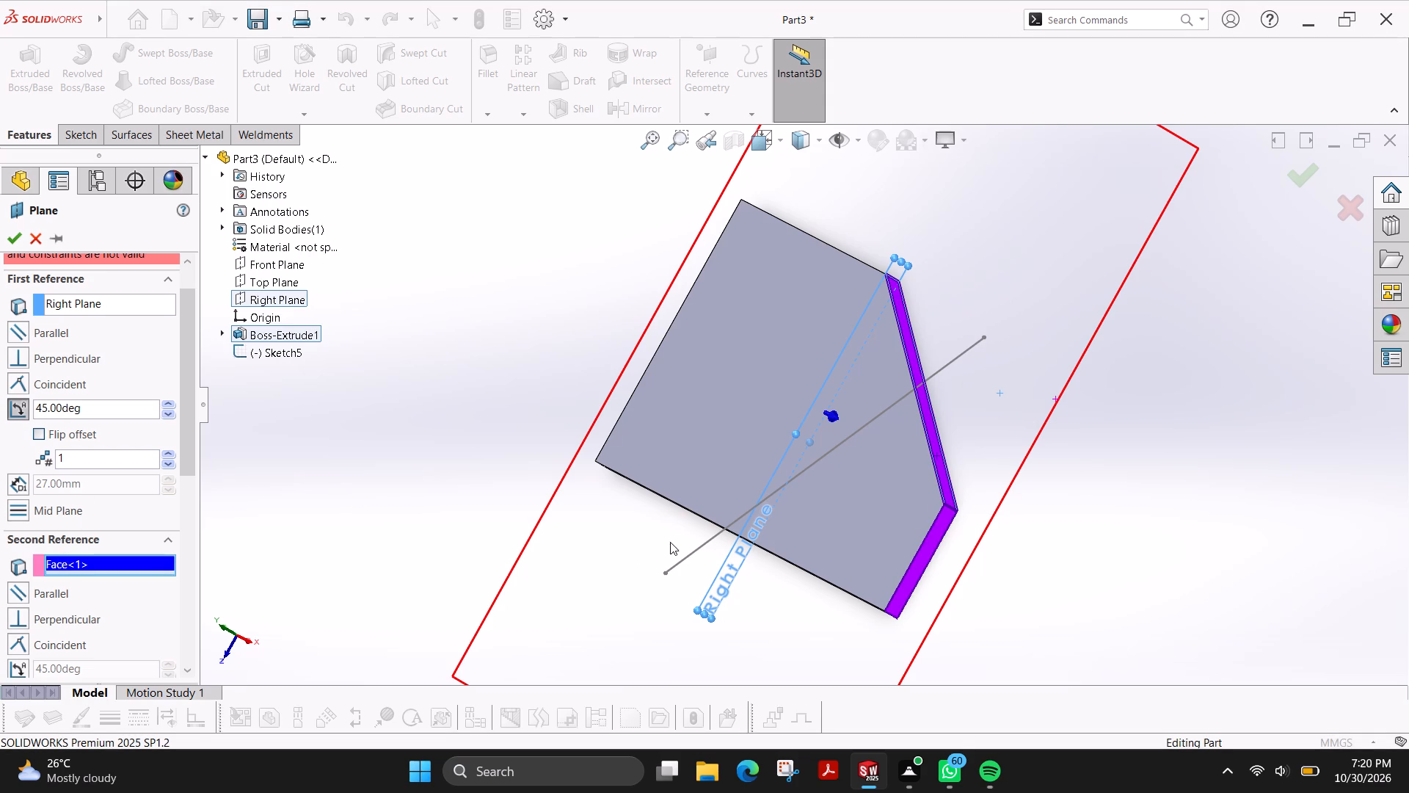
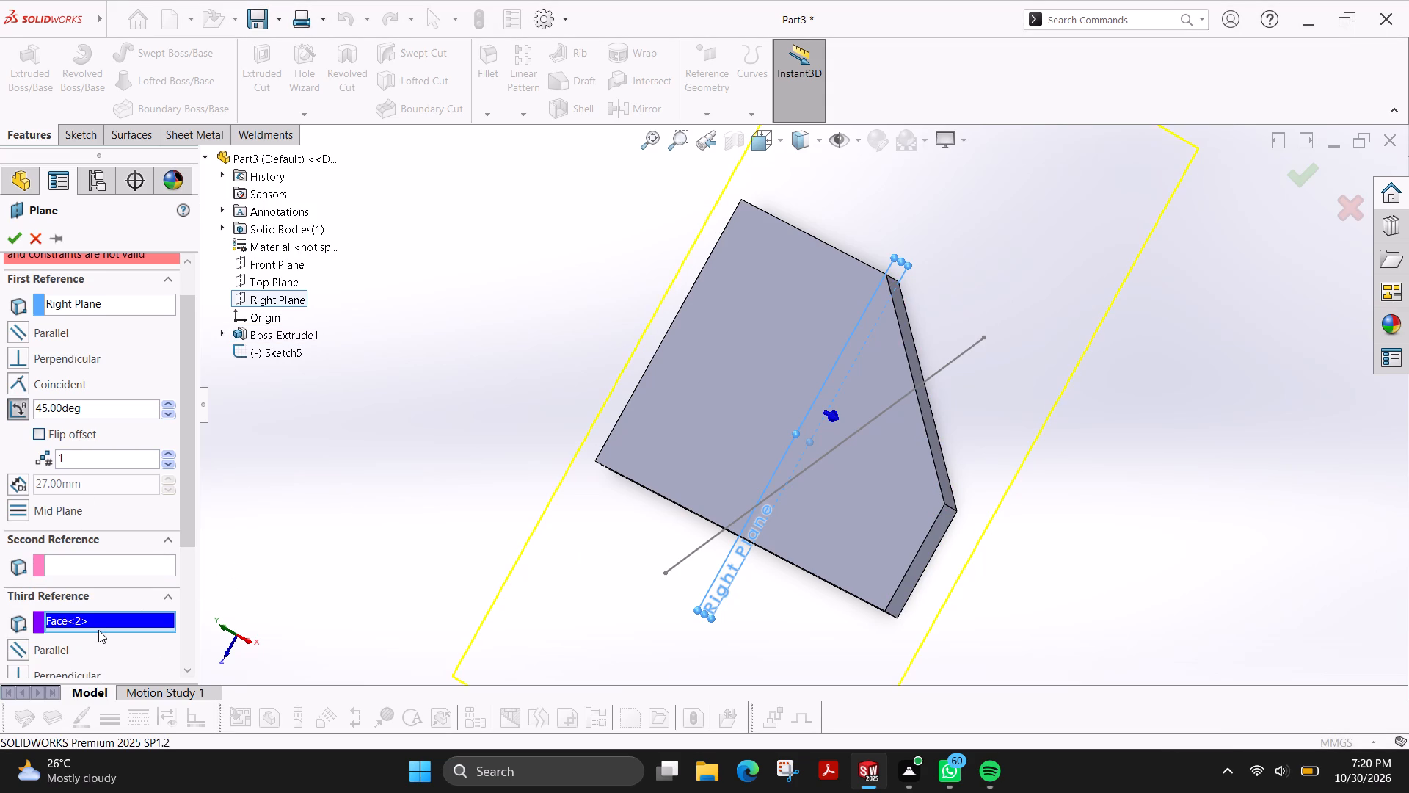
Set the plane's angle to the Right Plane to 53° and use the Sketch5 line as its third reference.
middle_drag(510, 553, 587, 588)
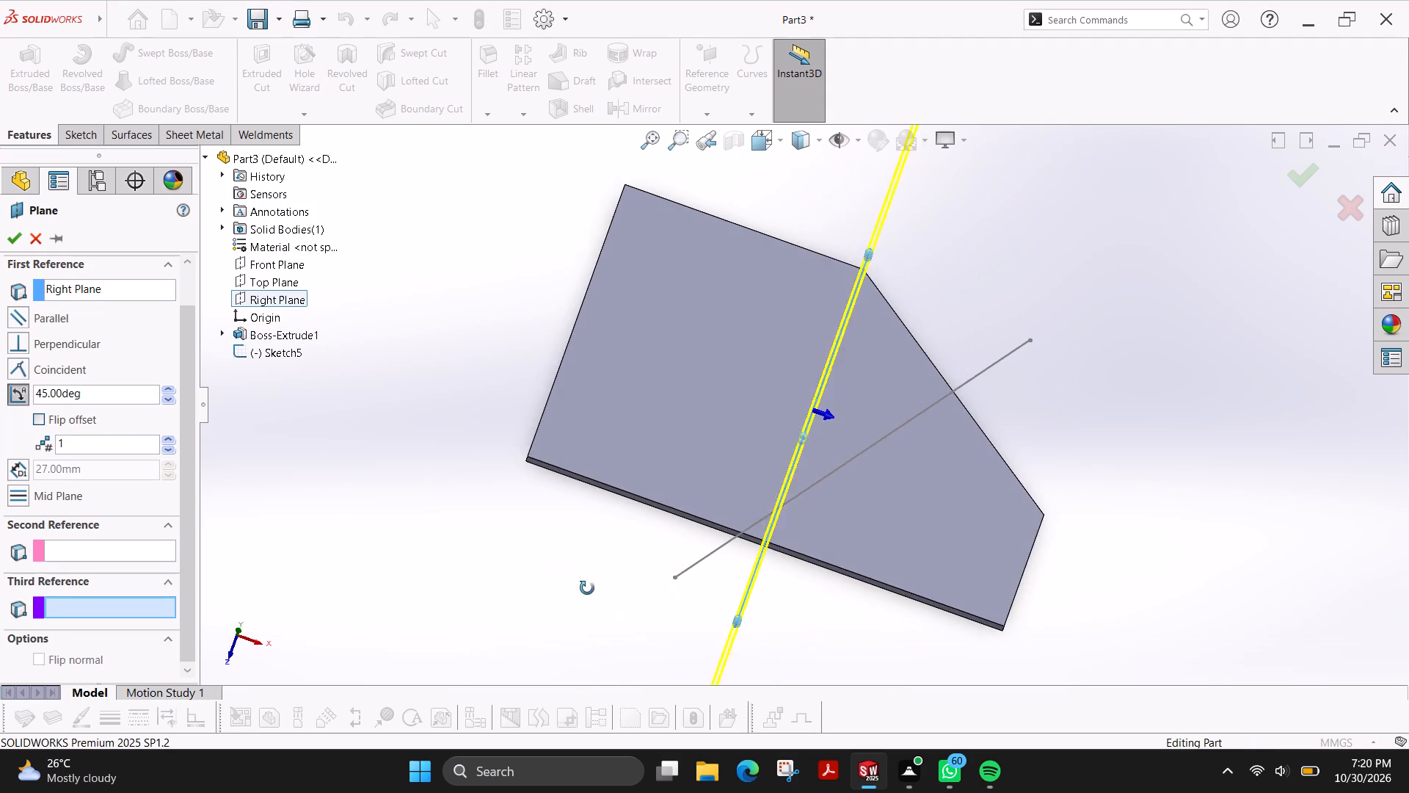
middle_drag(587, 588, 583, 598)
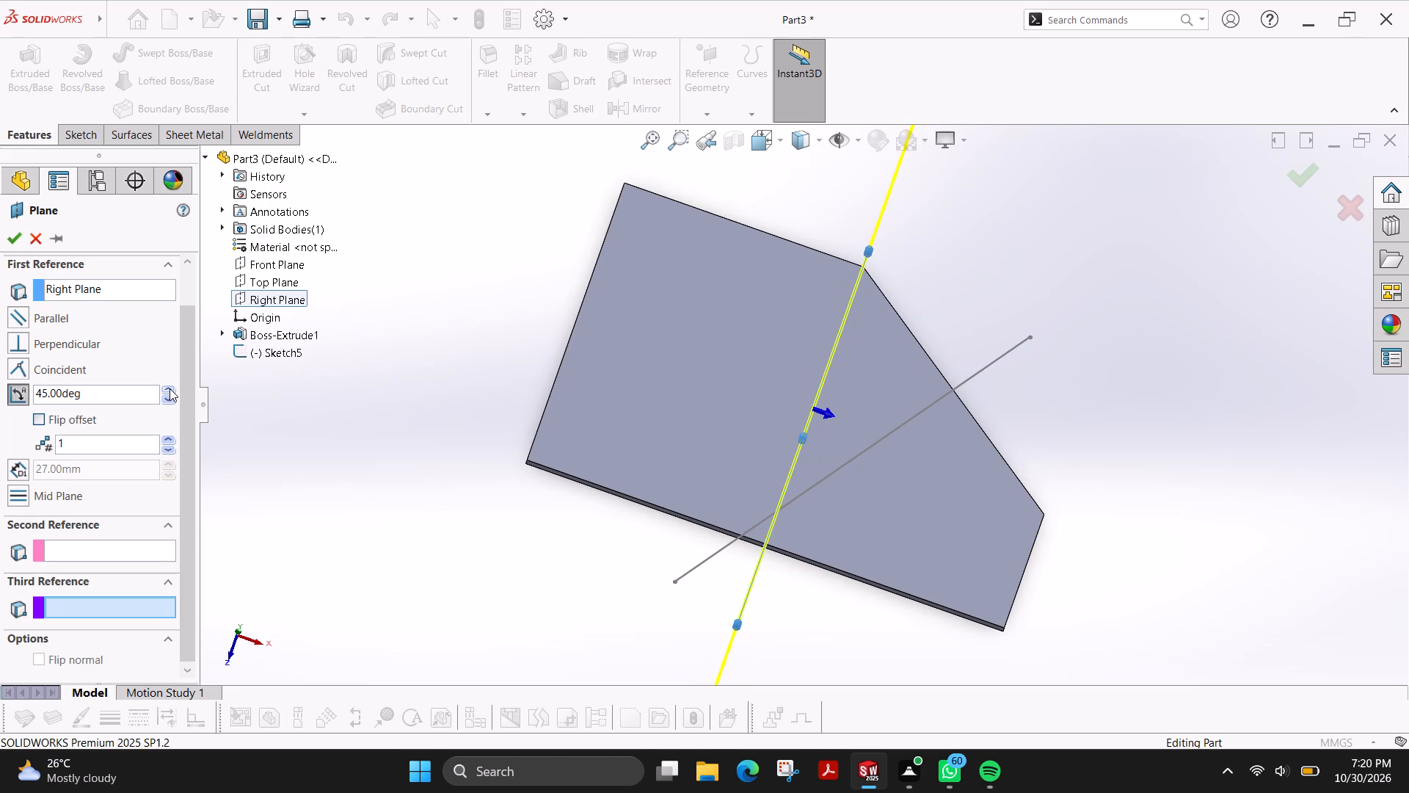
click(170, 388)
double_click(170, 388)
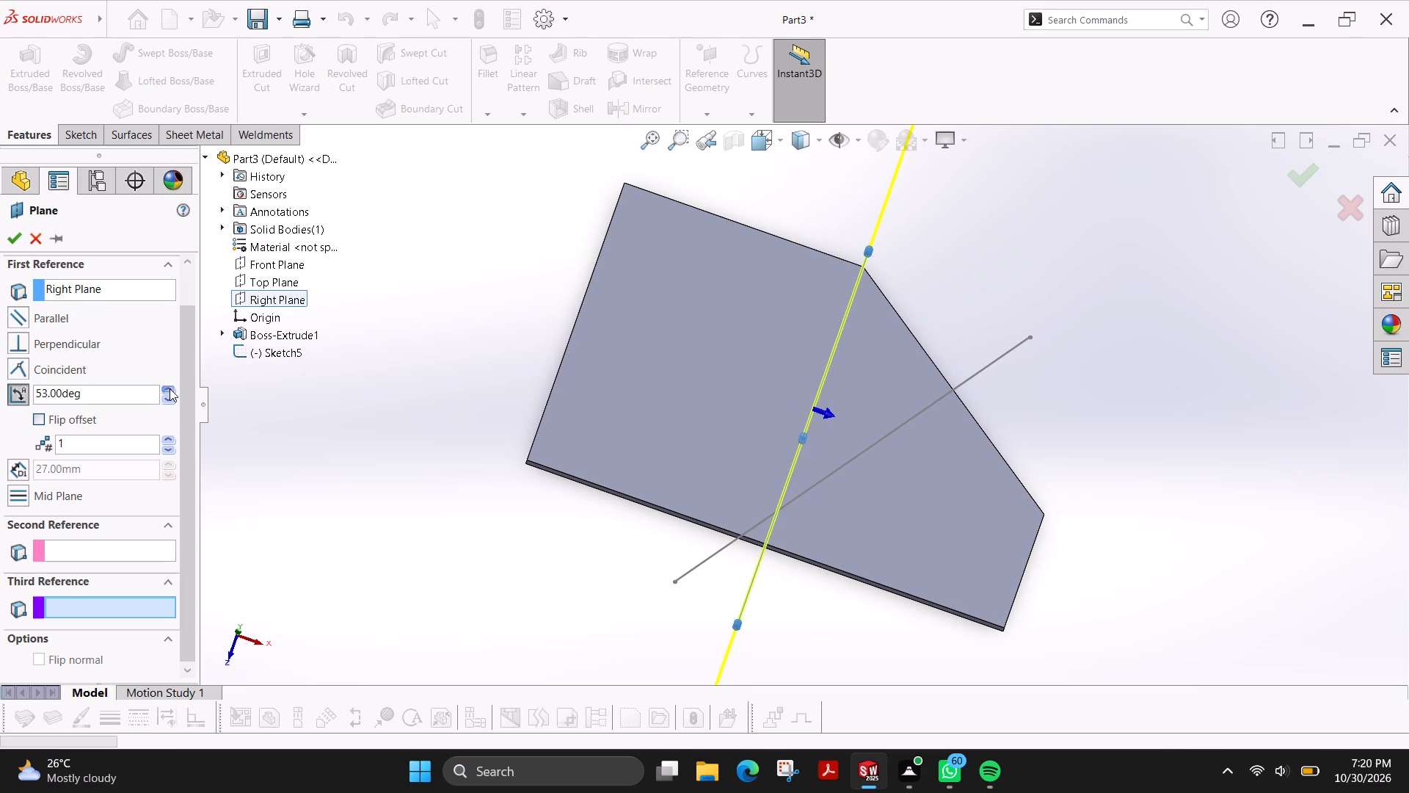
click(12, 242)
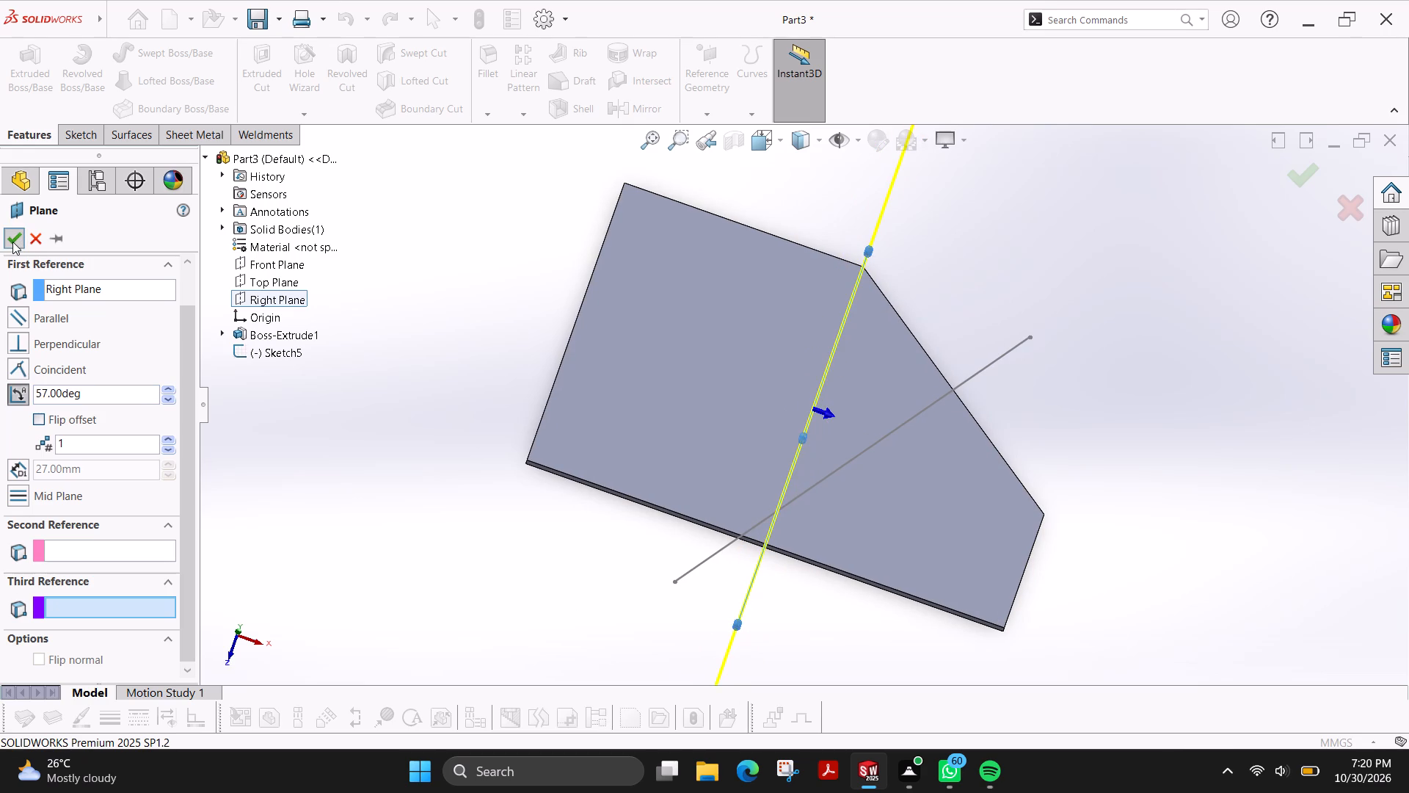
click(167, 401)
click(12, 238)
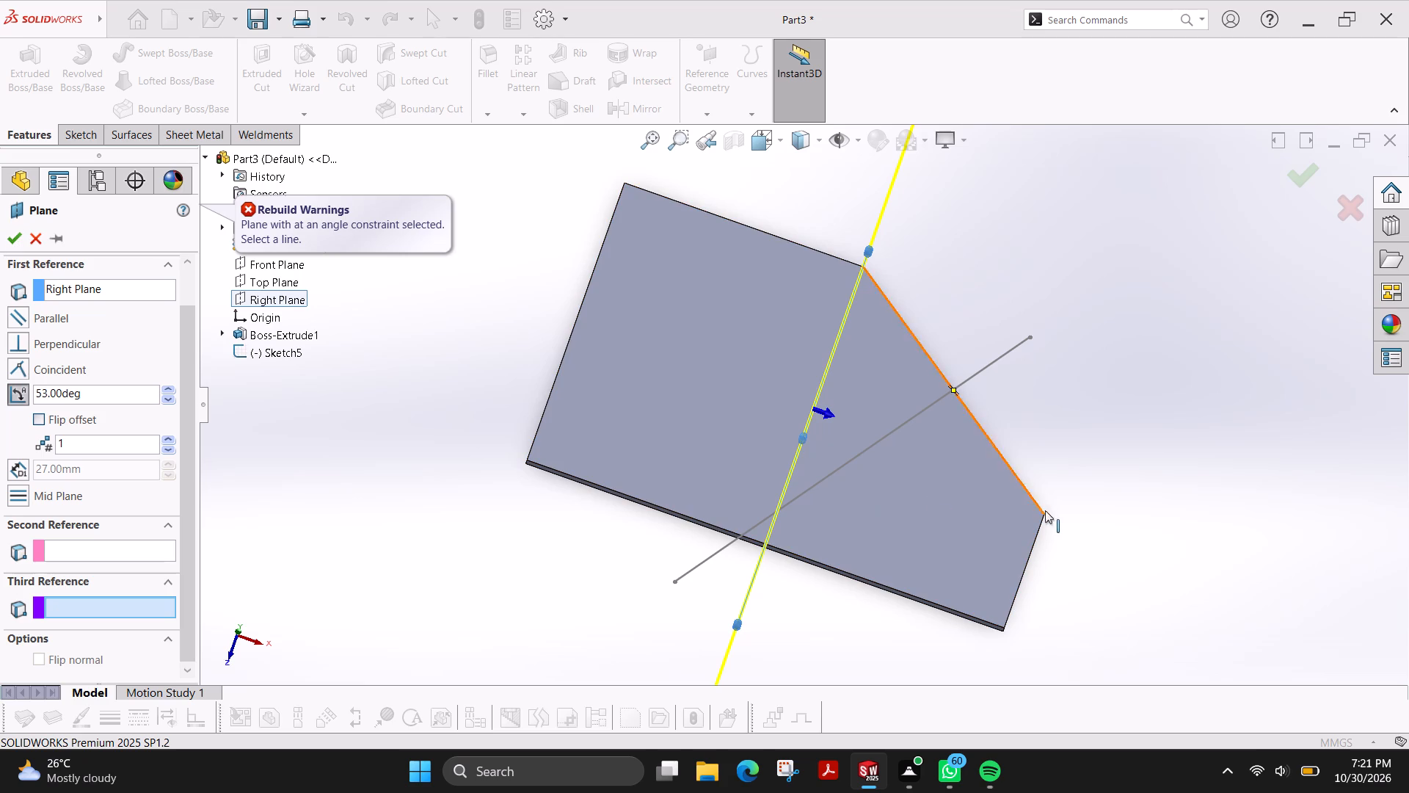
click(996, 359)
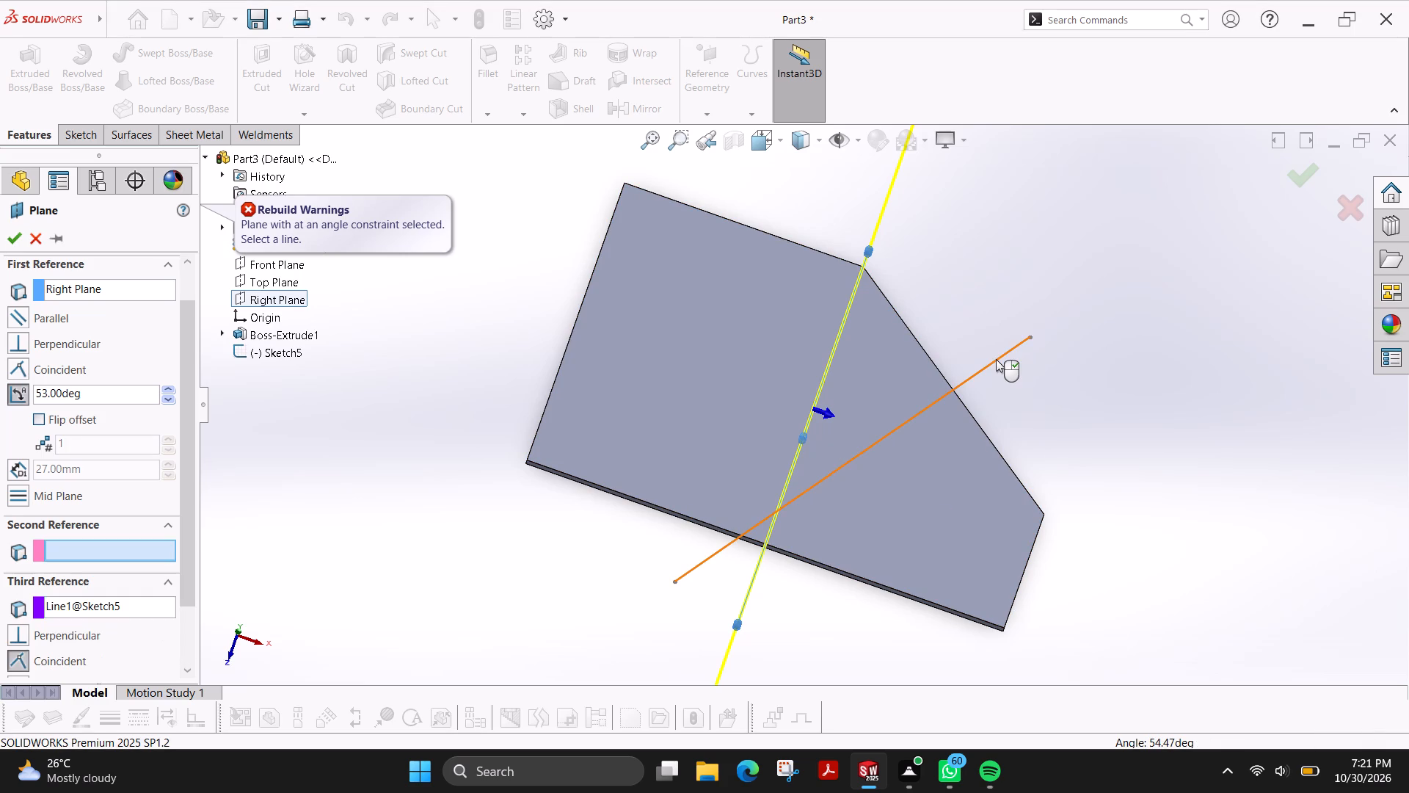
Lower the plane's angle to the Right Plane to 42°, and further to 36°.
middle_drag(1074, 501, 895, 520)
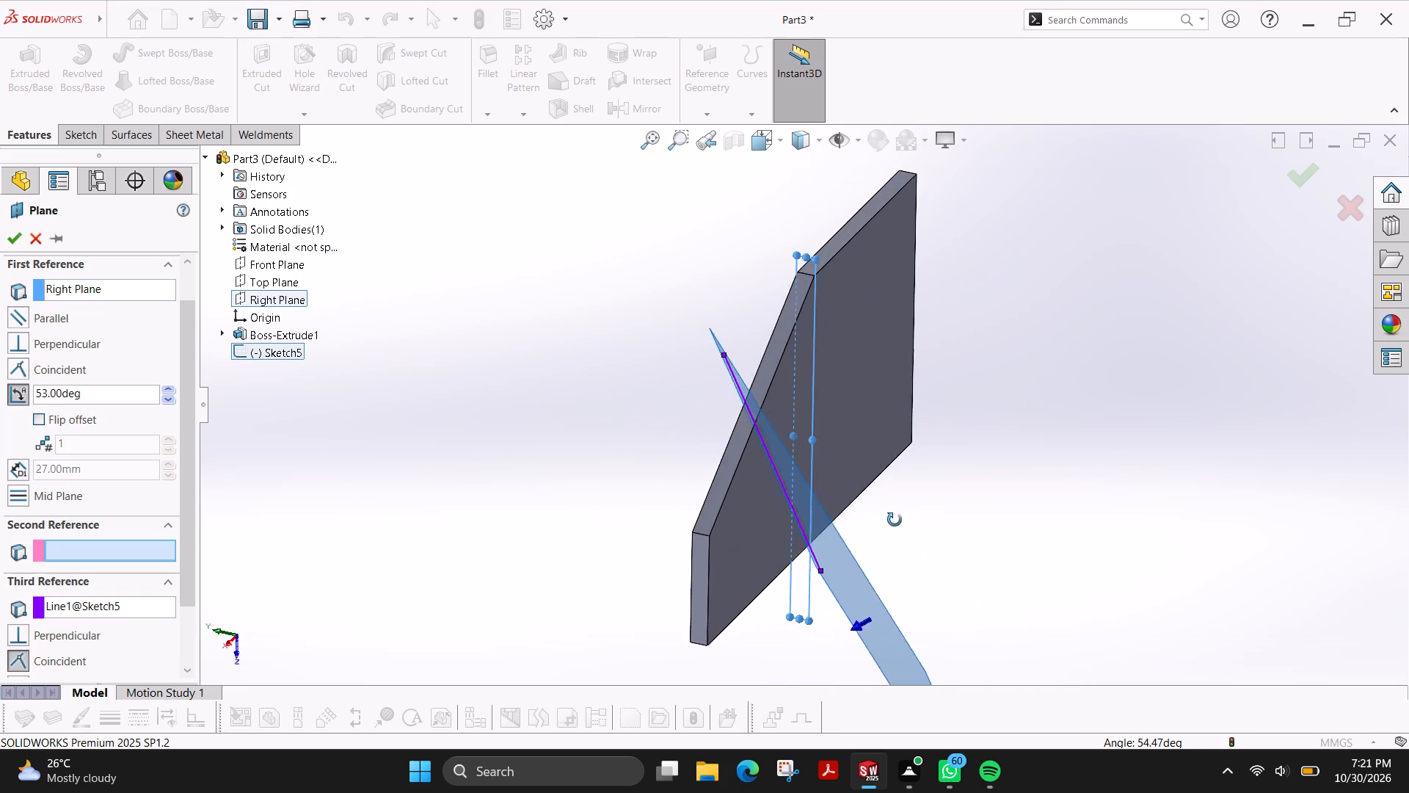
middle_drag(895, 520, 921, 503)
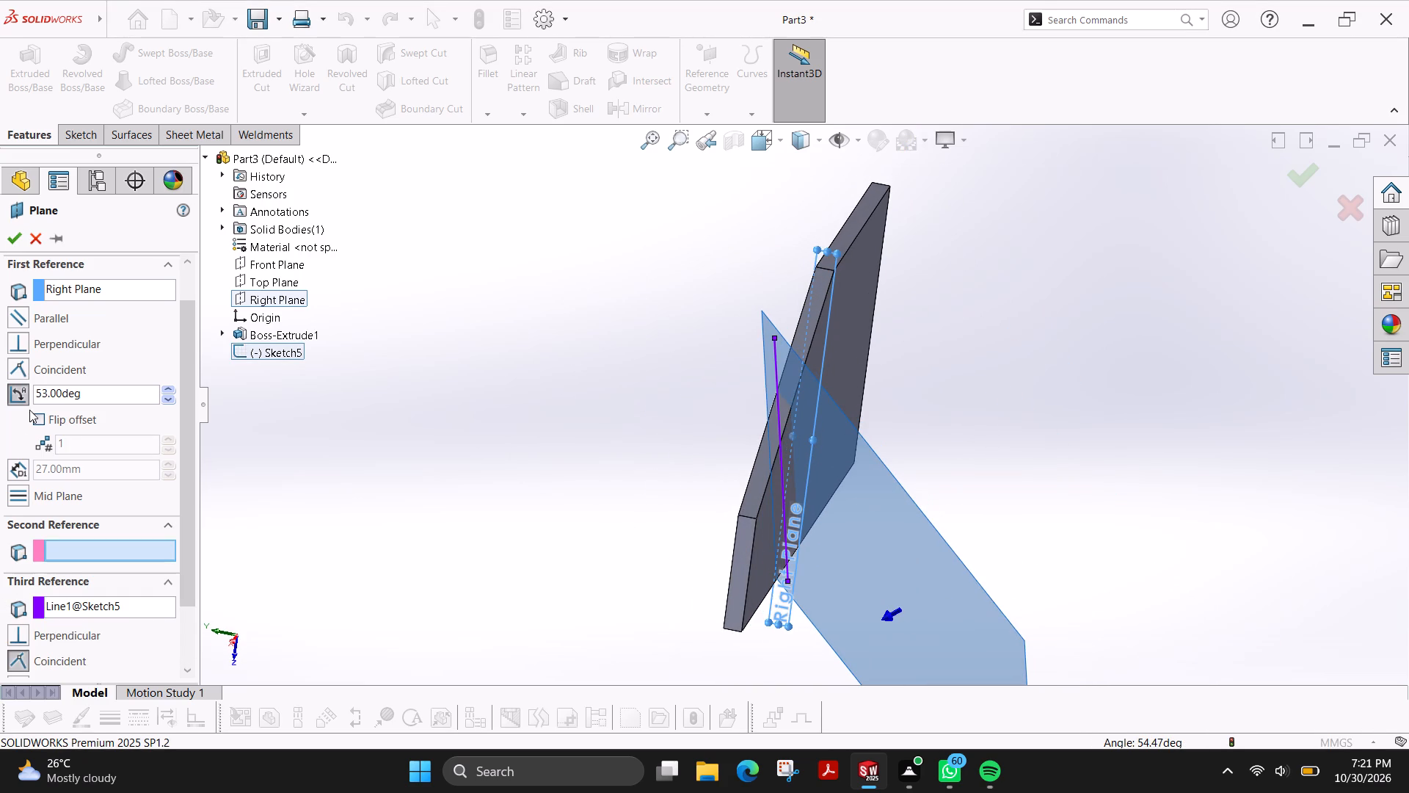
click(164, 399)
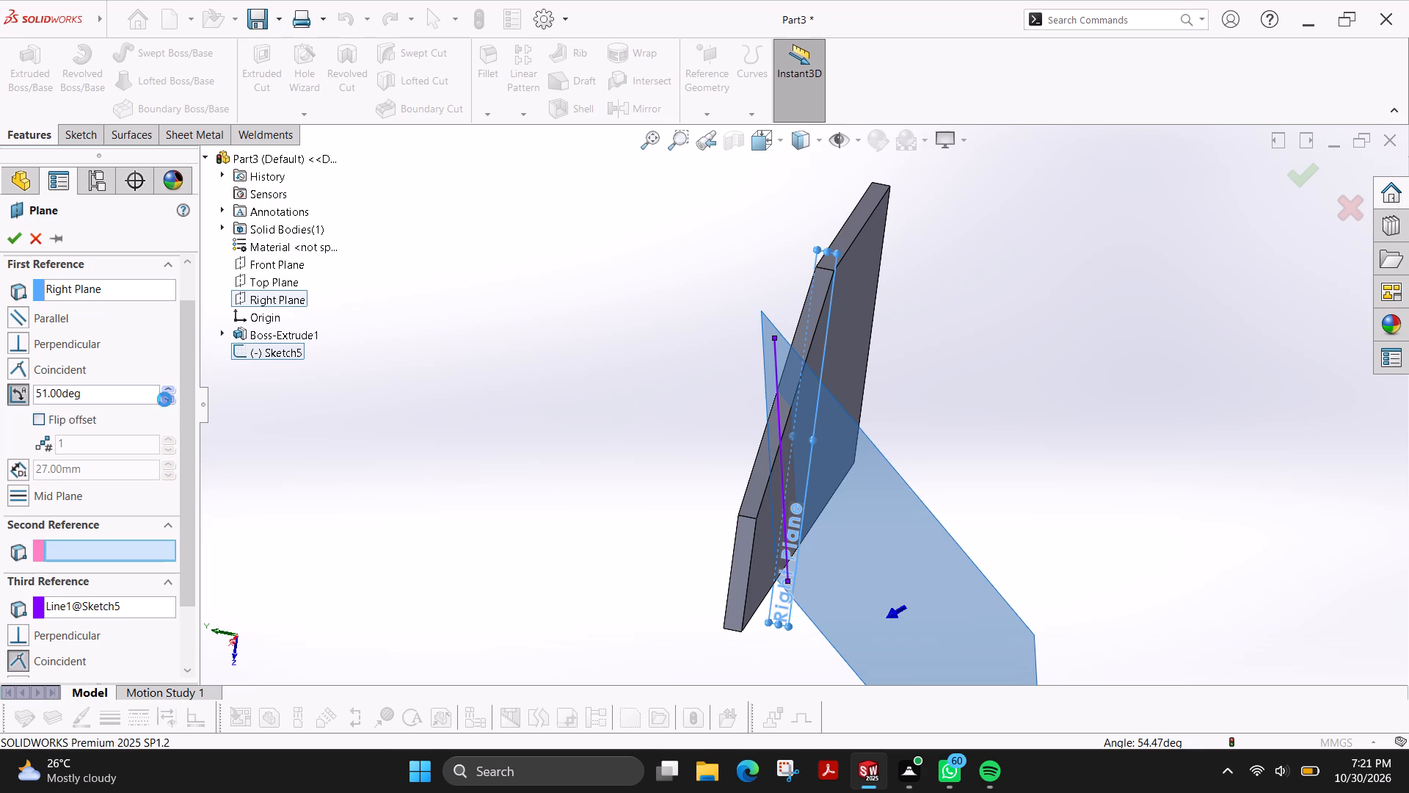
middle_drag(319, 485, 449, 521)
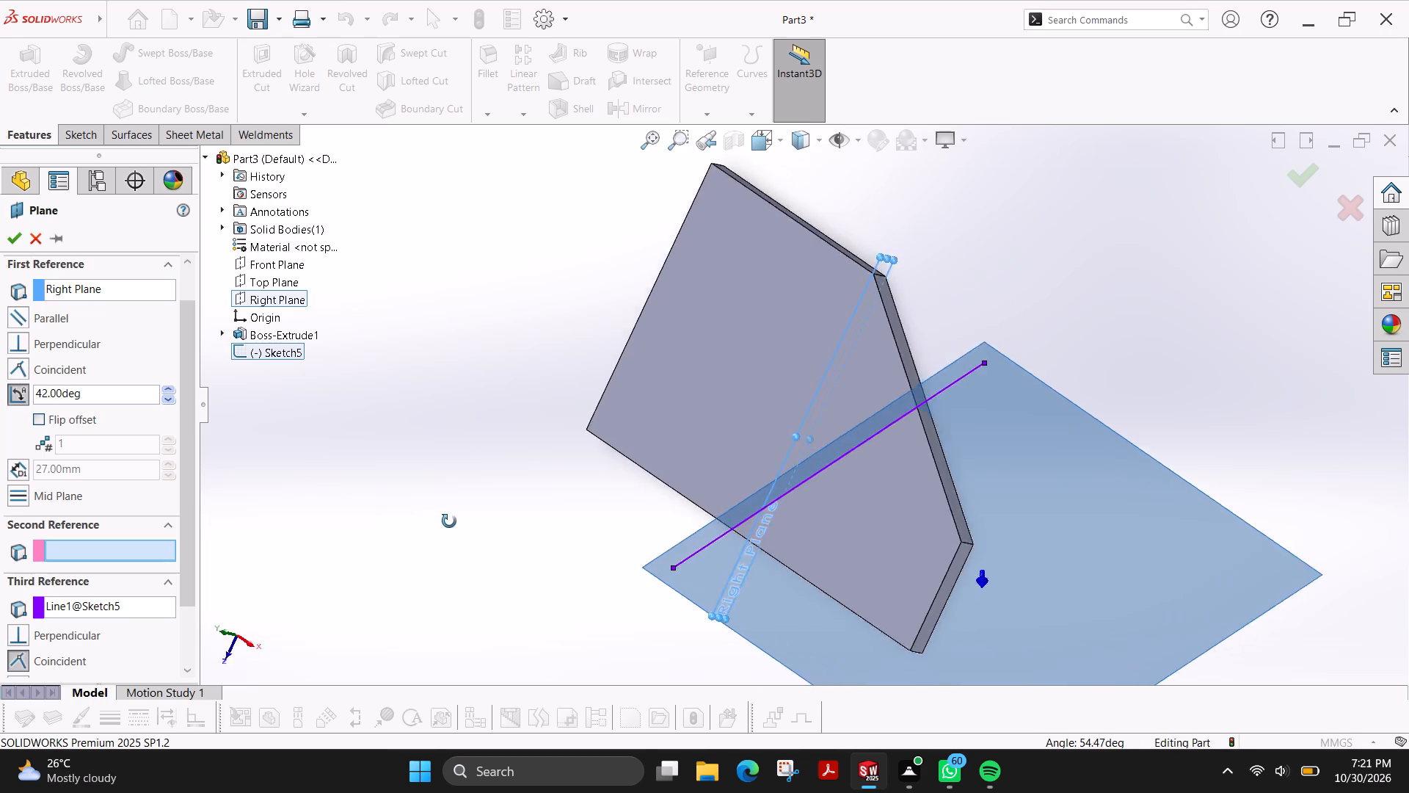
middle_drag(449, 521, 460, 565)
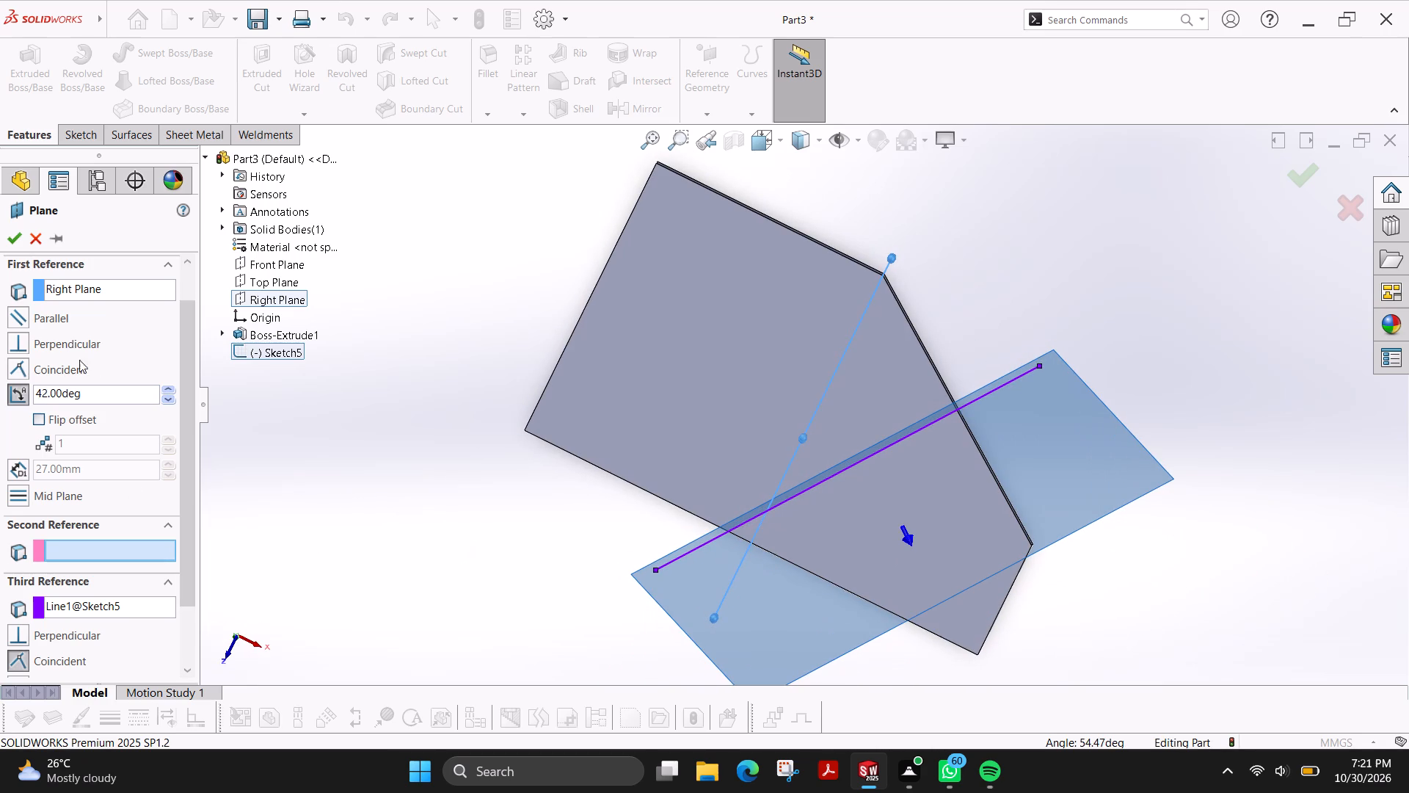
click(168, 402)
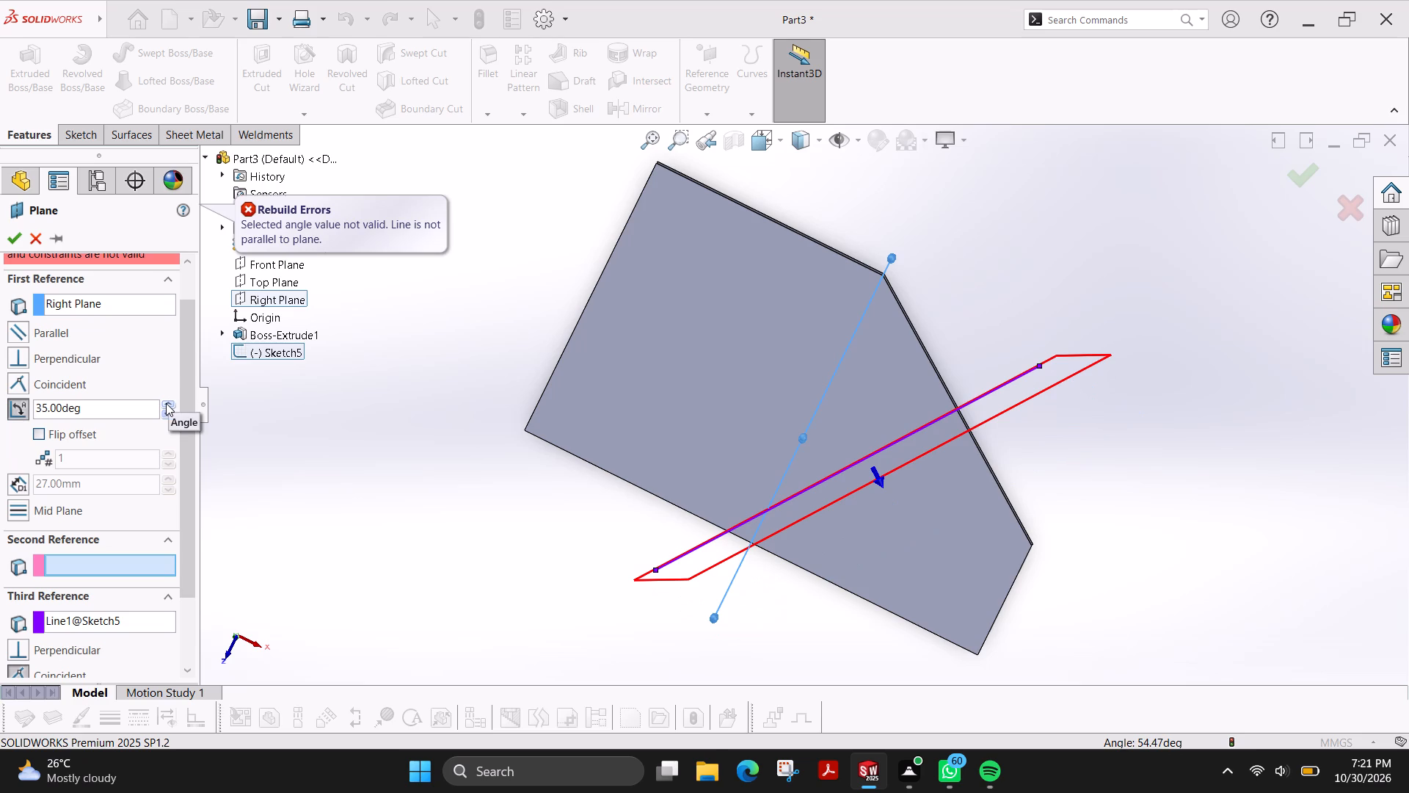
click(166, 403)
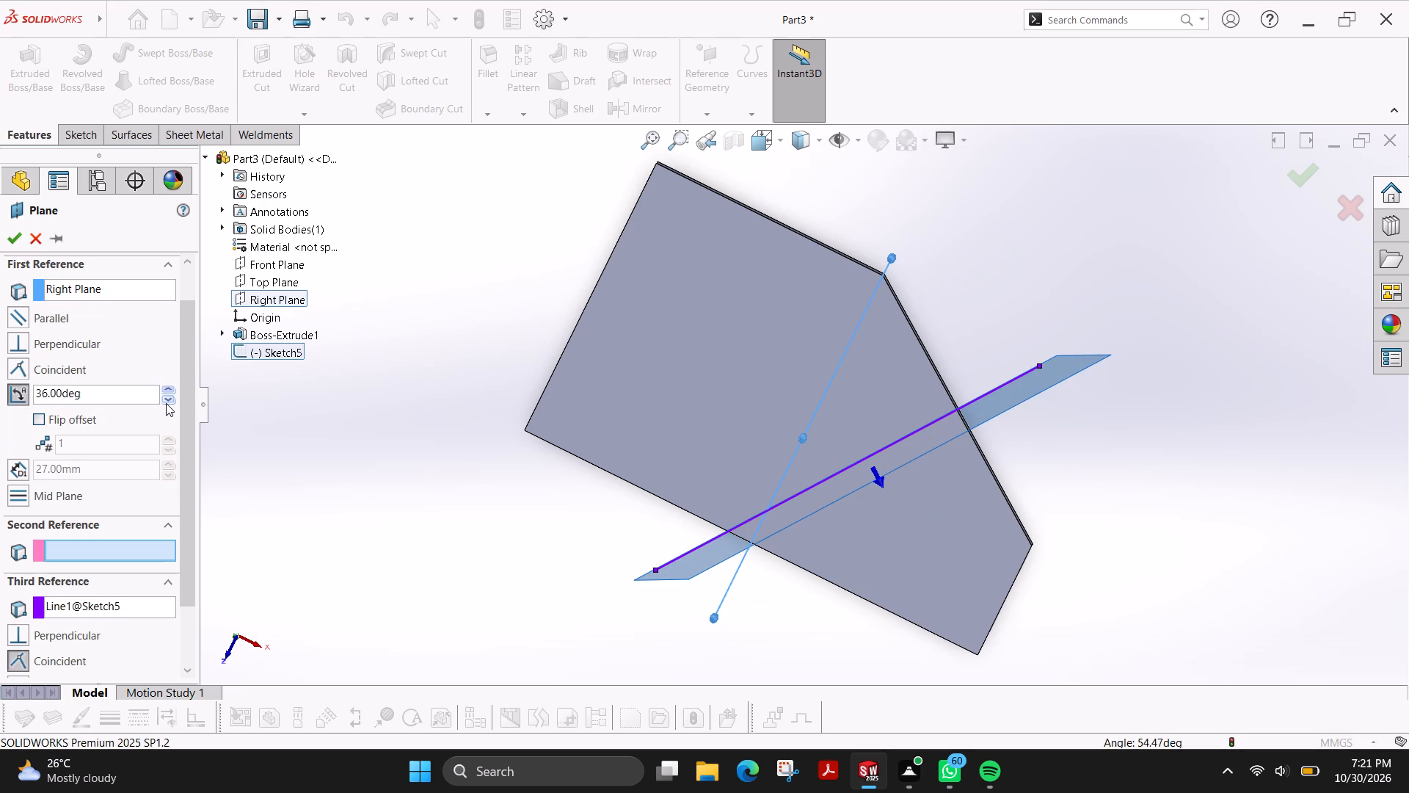
Examine the plane preview's tilt relative to the base from edge-on and face-on views.
middle_drag(1124, 491, 964, 565)
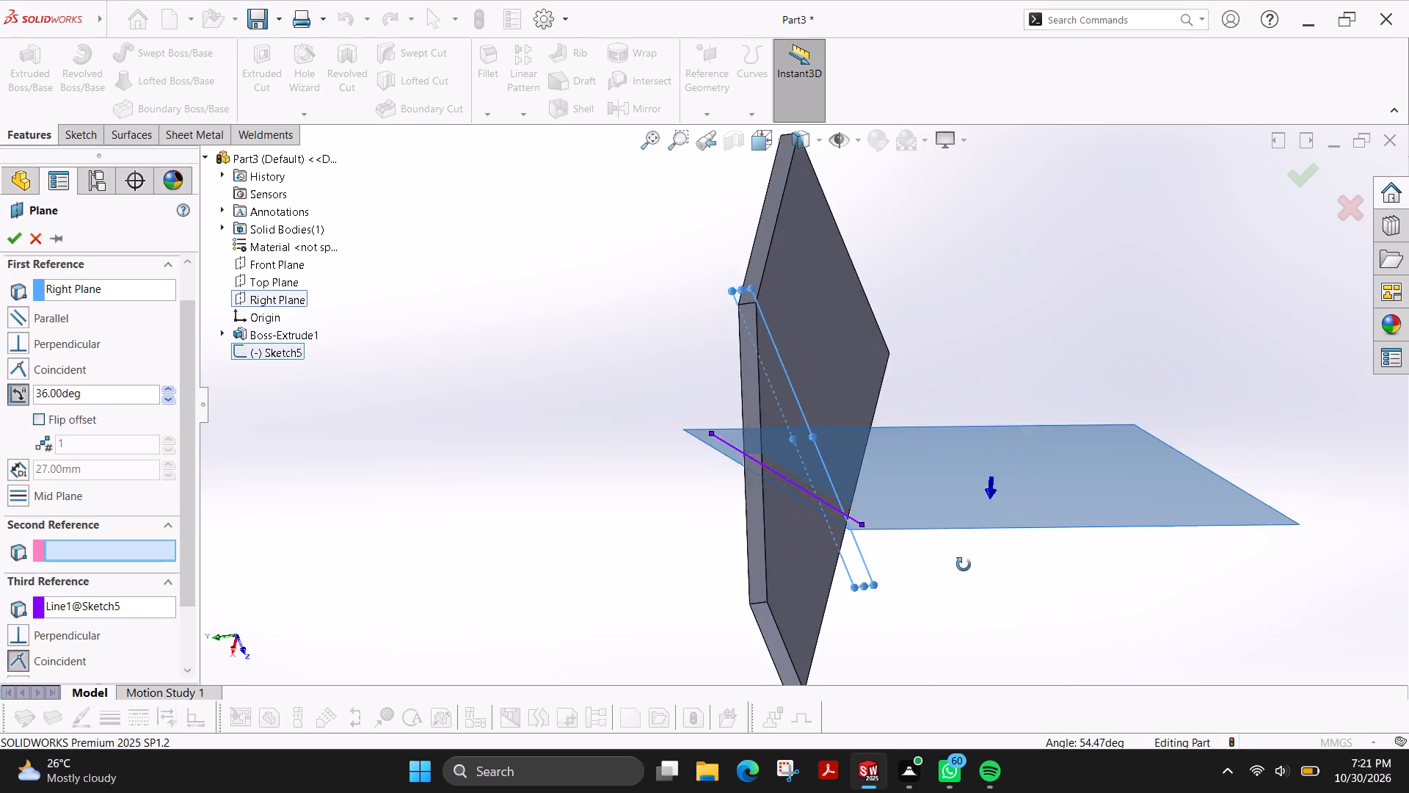
middle_drag(964, 565, 1000, 606)
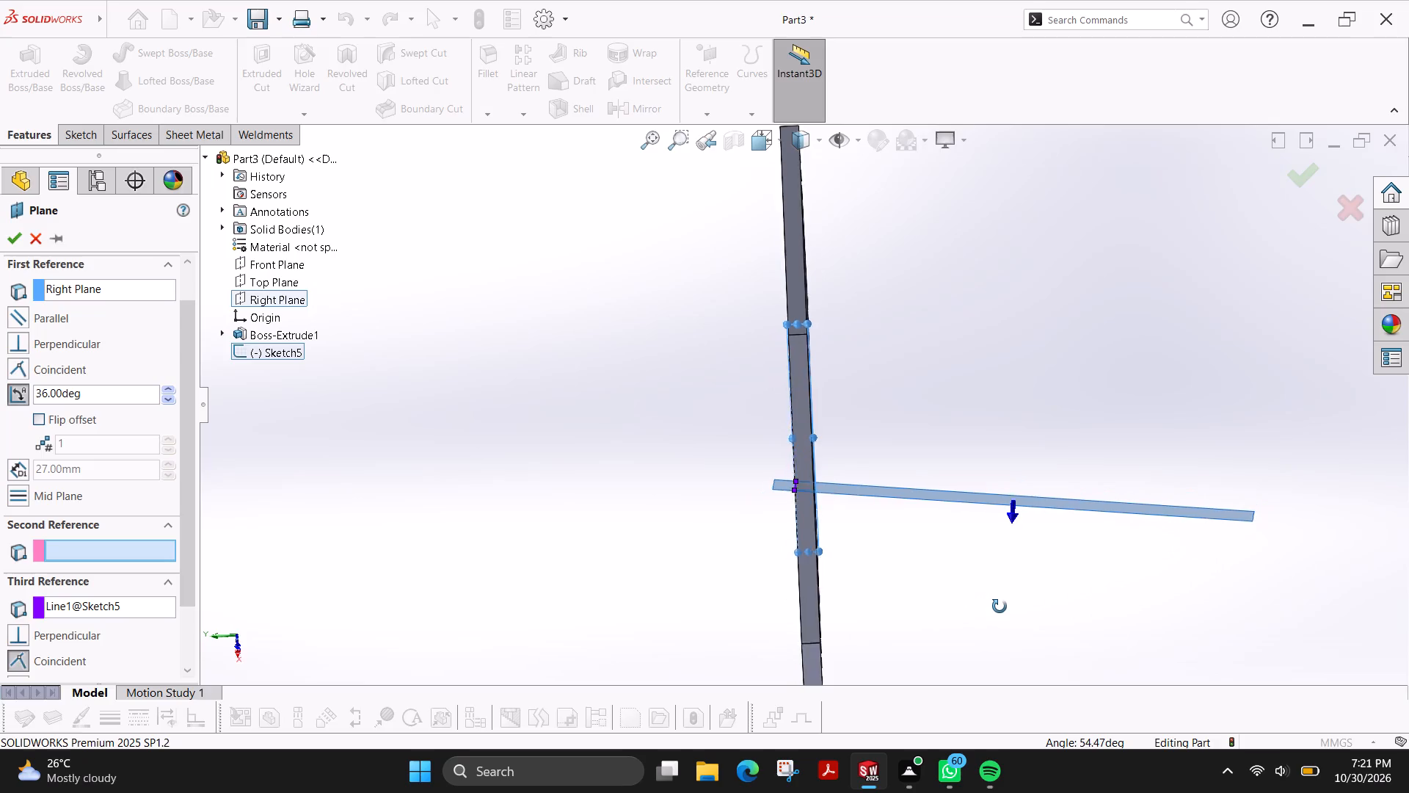
middle_drag(1000, 606, 999, 612)
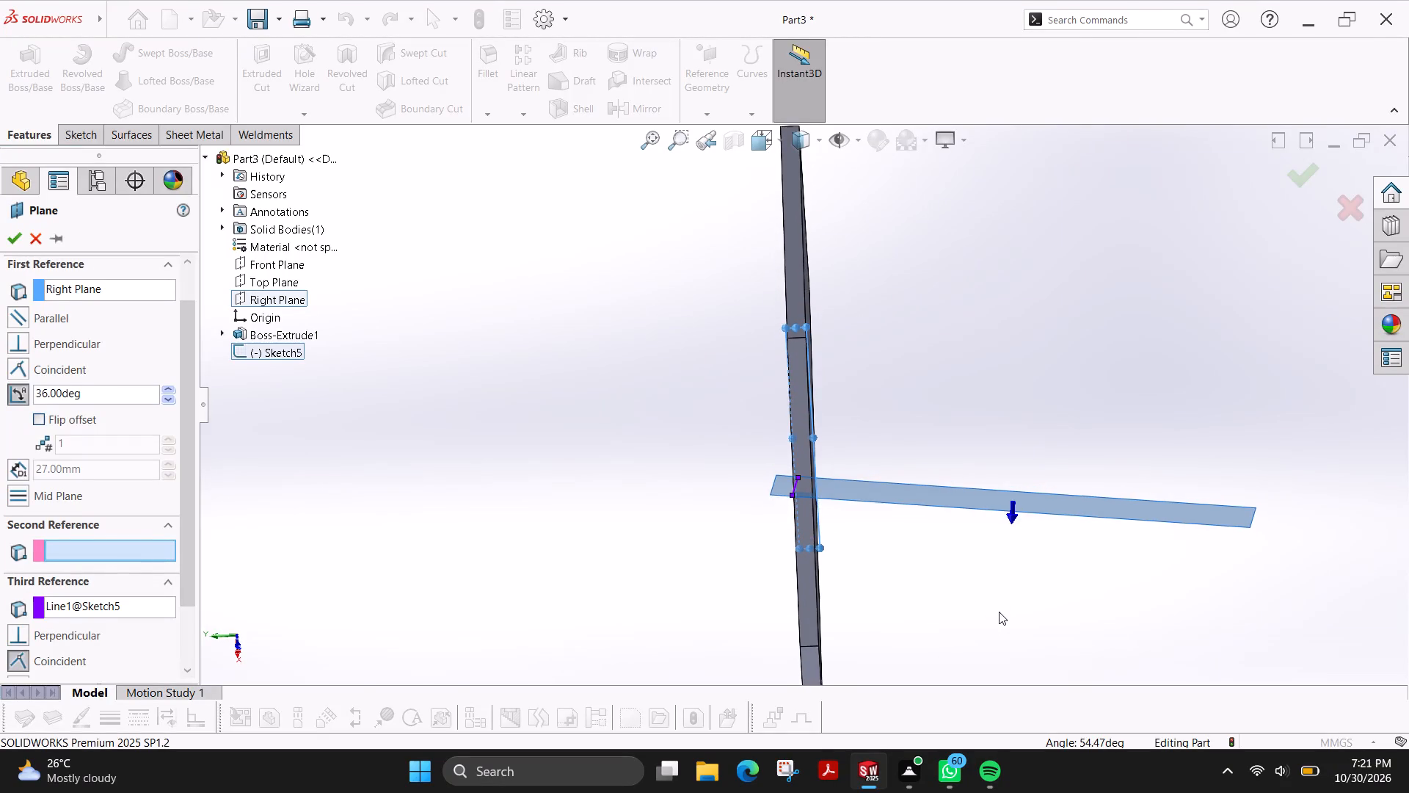
scroll(998, 612, up, 2)
middle_drag(967, 603, 975, 656)
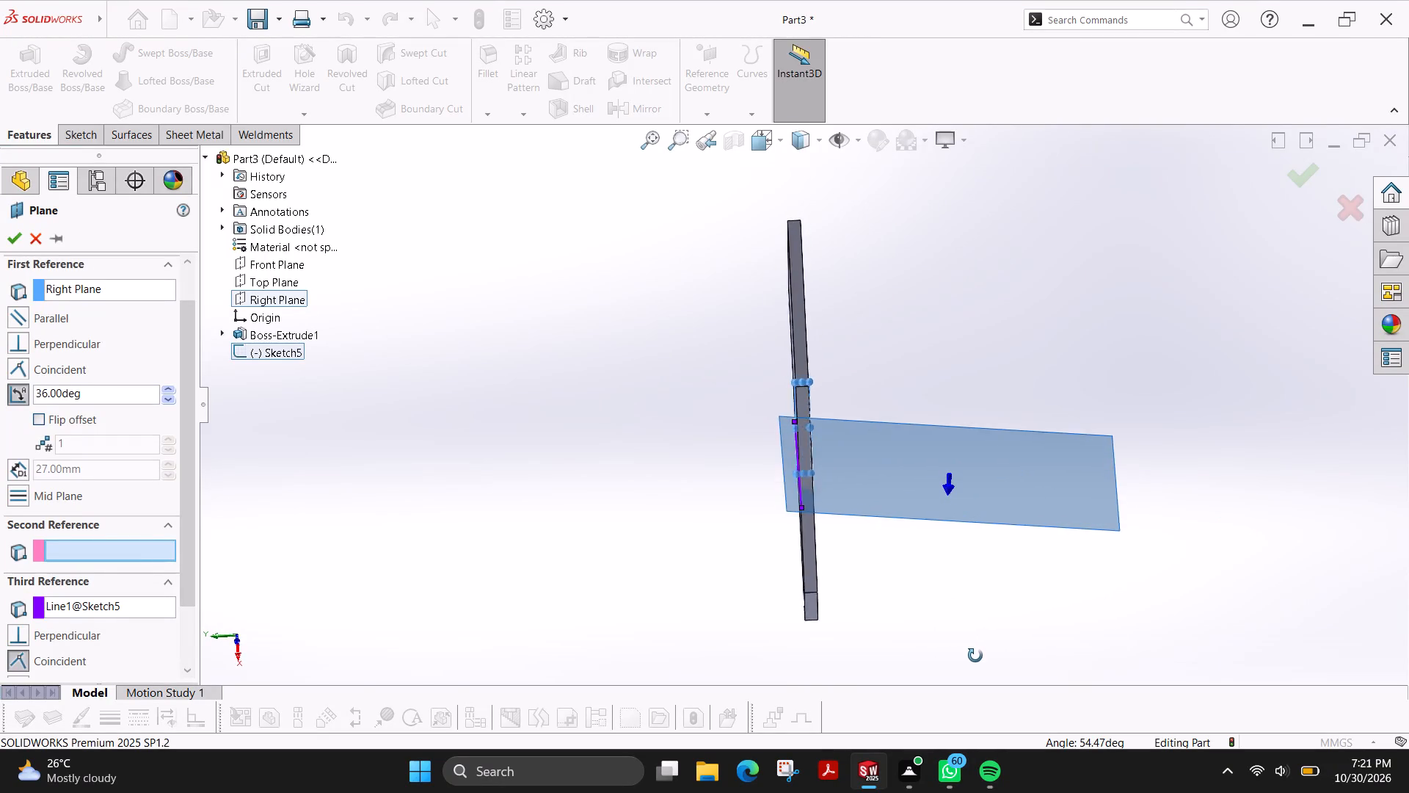
middle_drag(975, 656, 1153, 607)
middle_drag(677, 569, 644, 590)
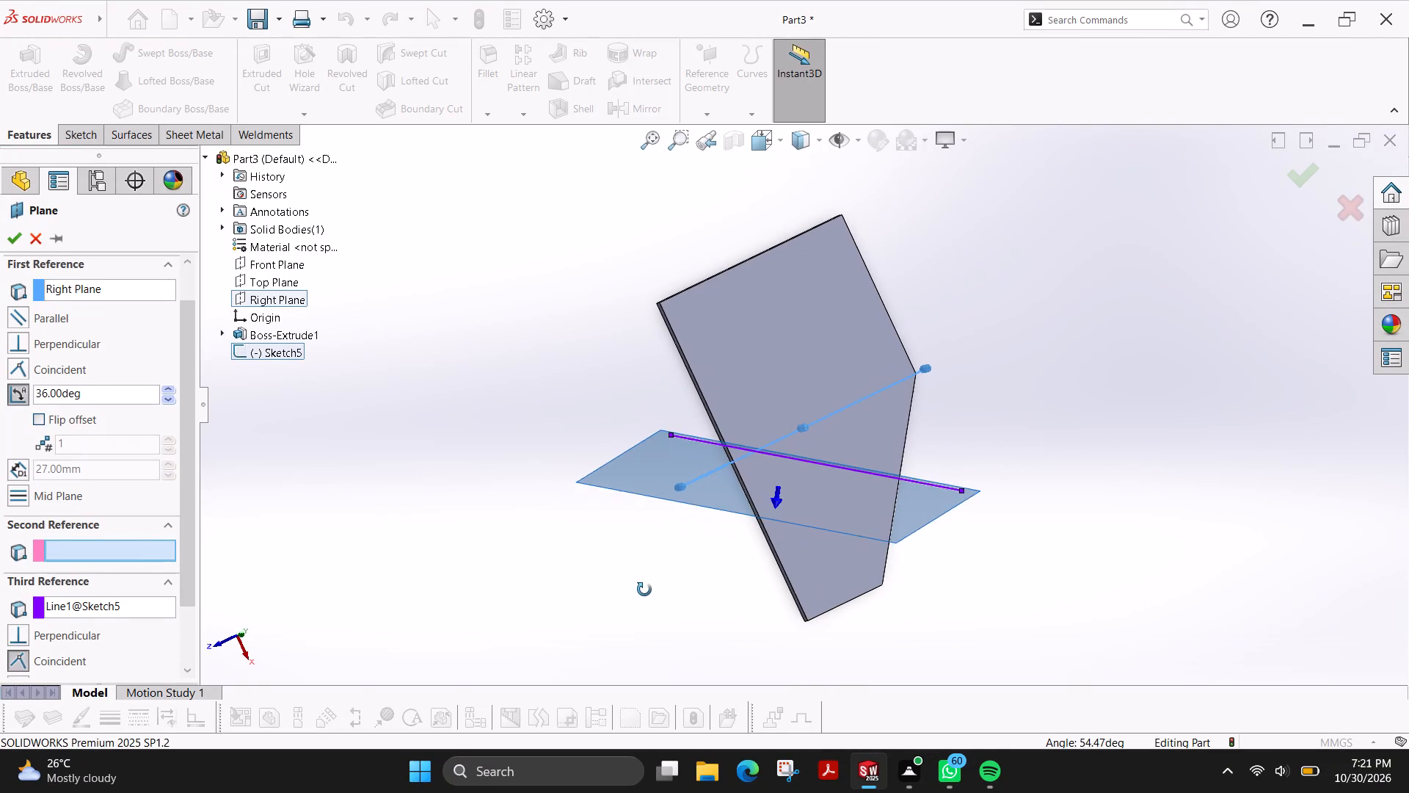
middle_drag(644, 590, 632, 616)
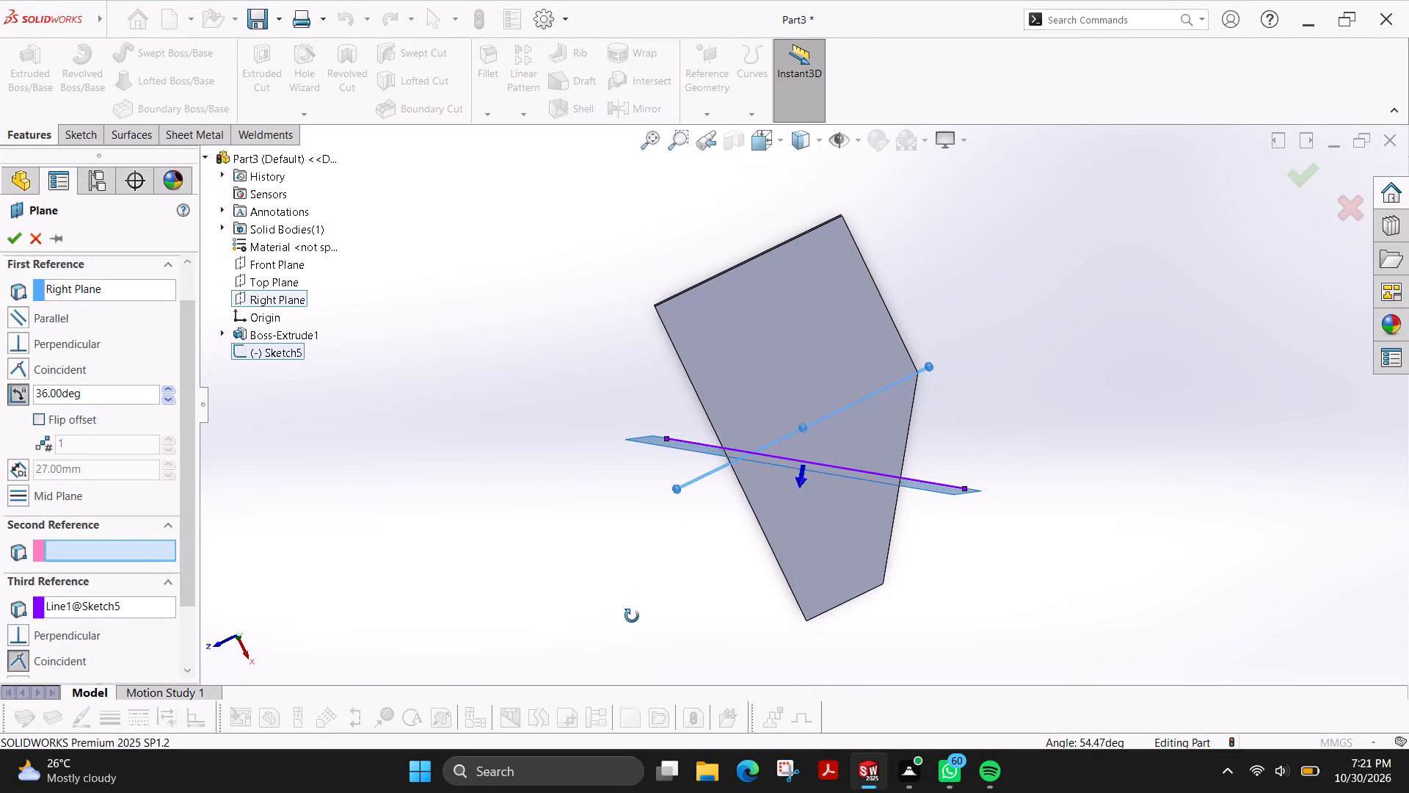
middle_drag(632, 616, 627, 608)
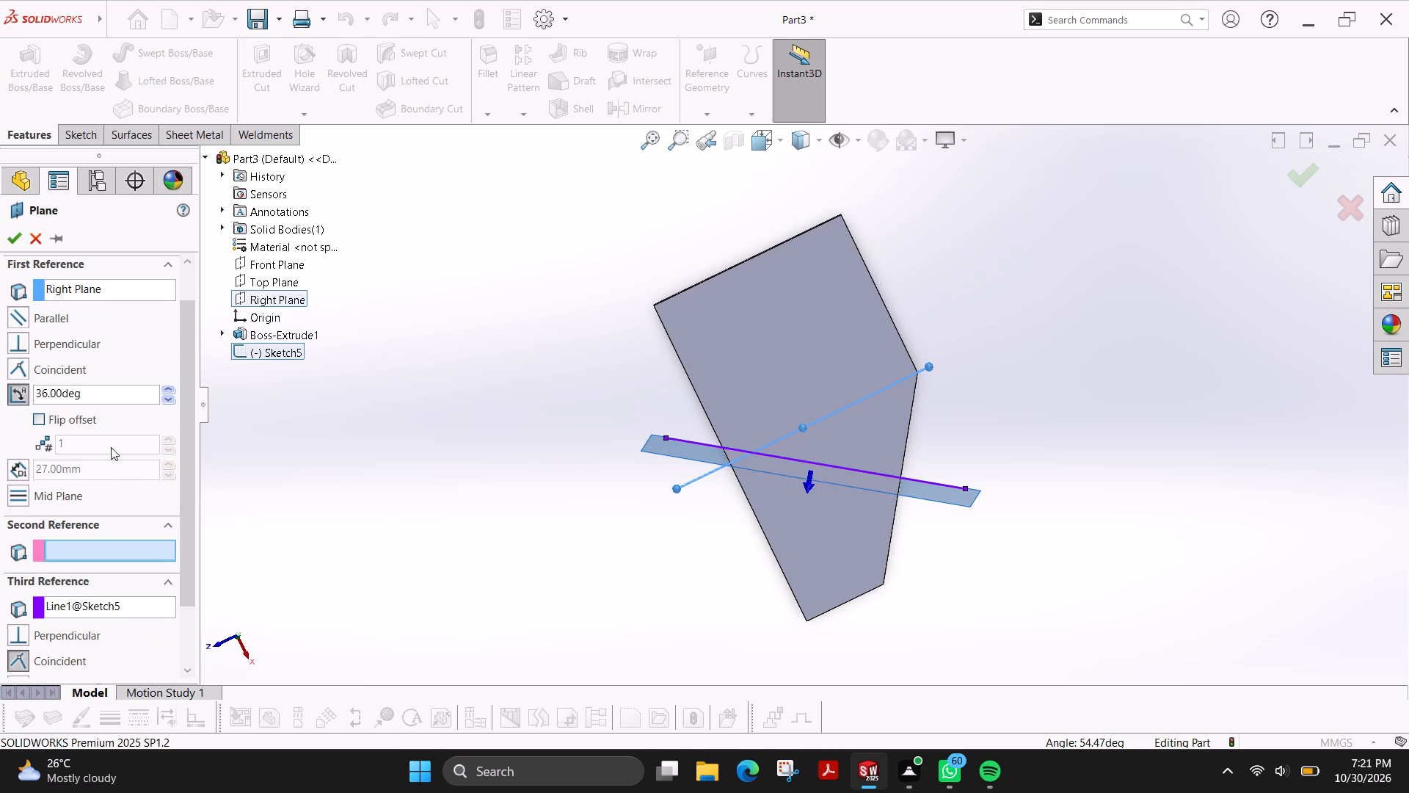
Raise the plane's angle to the Right Plane to 141°, keeping it coincident with the Sketch5 line.
click(171, 396)
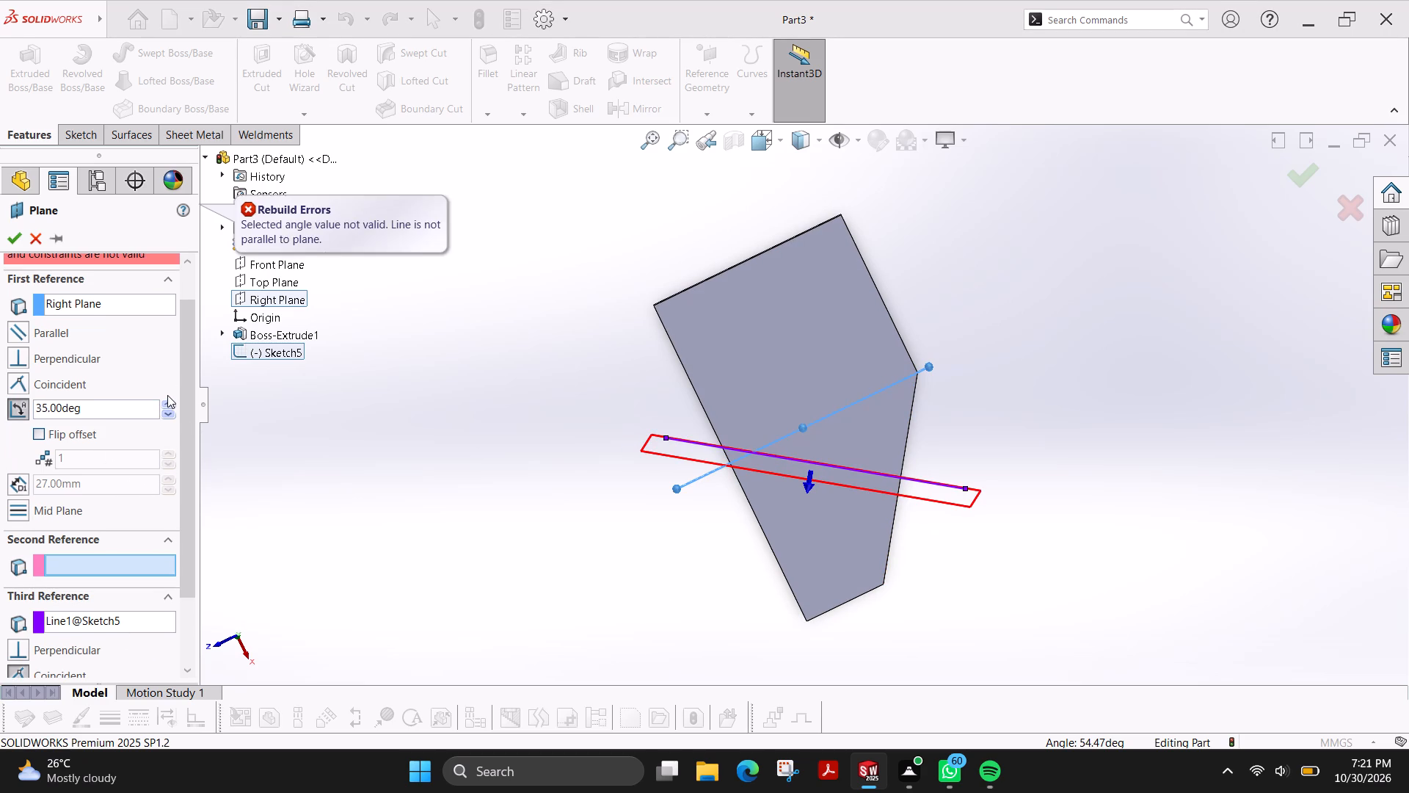
triple_click(167, 401)
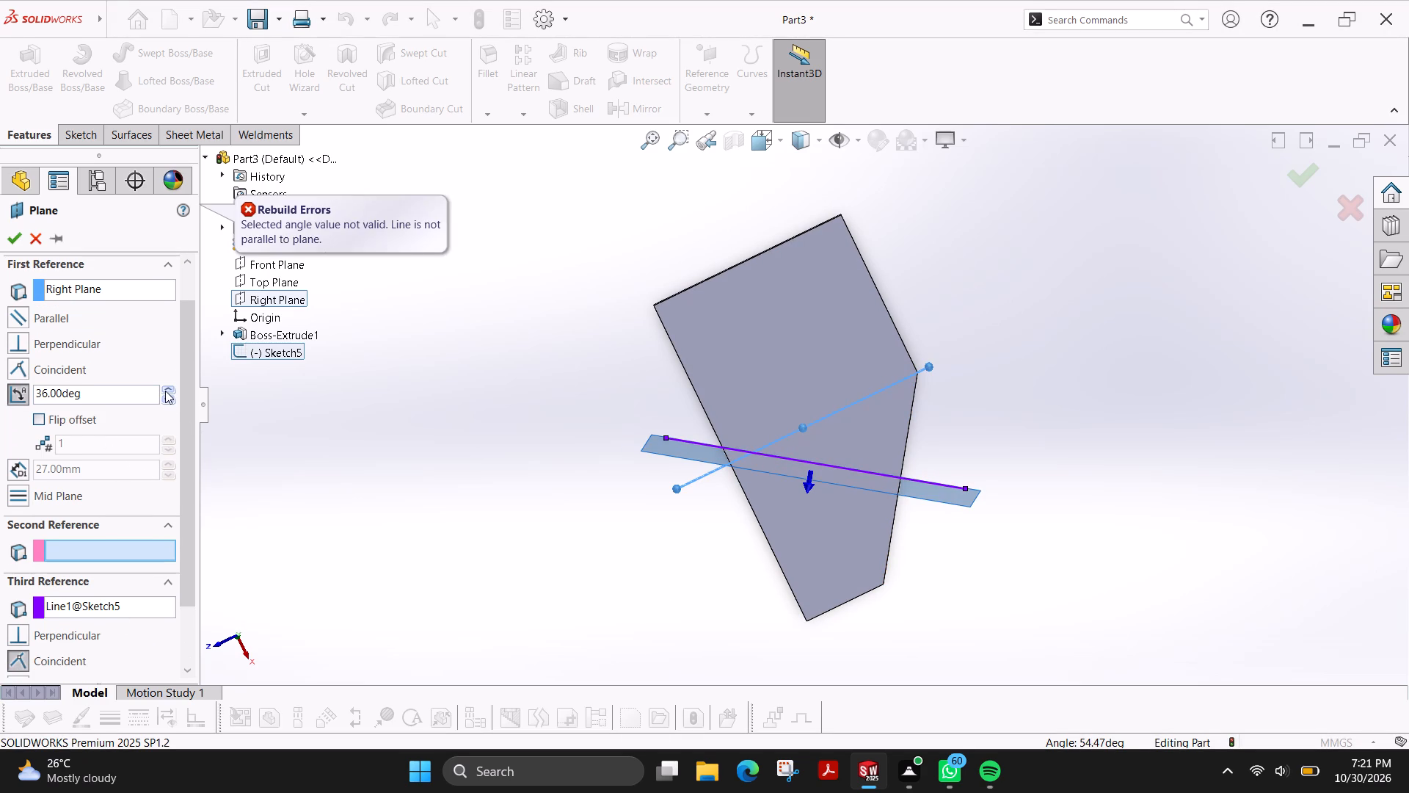
triple_click(165, 391)
click(165, 391)
click(165, 391)
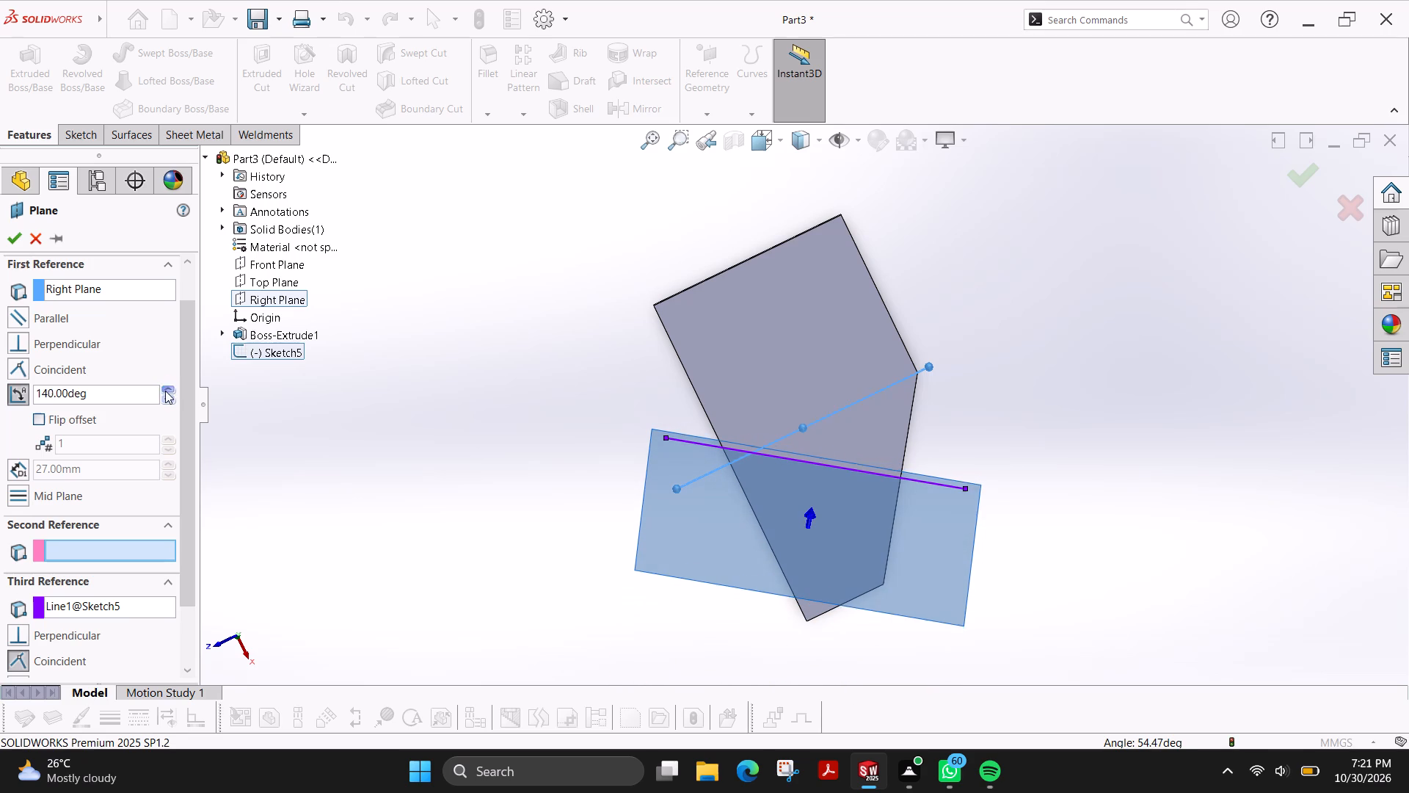
Examine the plane preview's orientation relative to the base by viewing it from all around.
middle_drag(647, 584, 718, 529)
scroll(716, 543, up, 1)
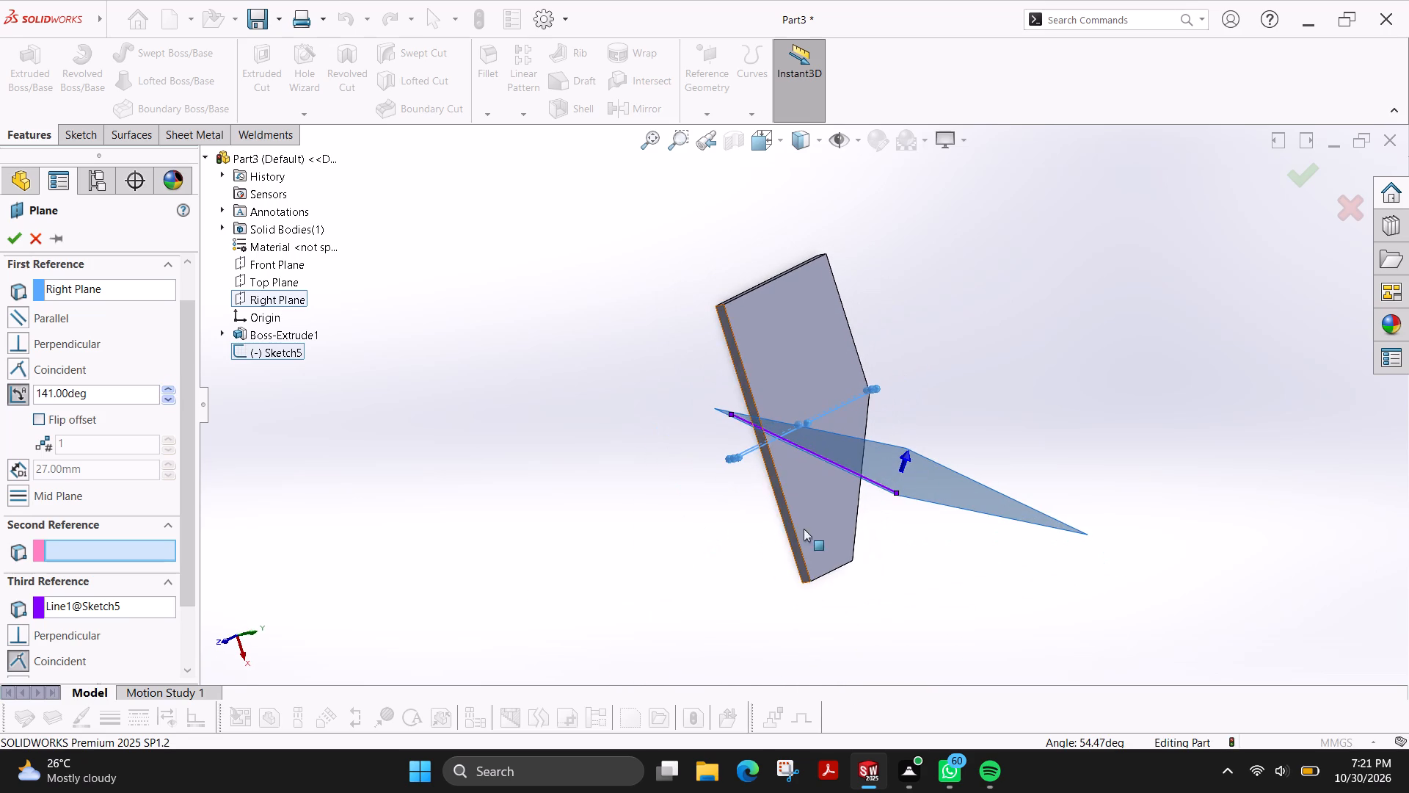
middle_drag(823, 532, 944, 453)
middle_drag(770, 351, 682, 499)
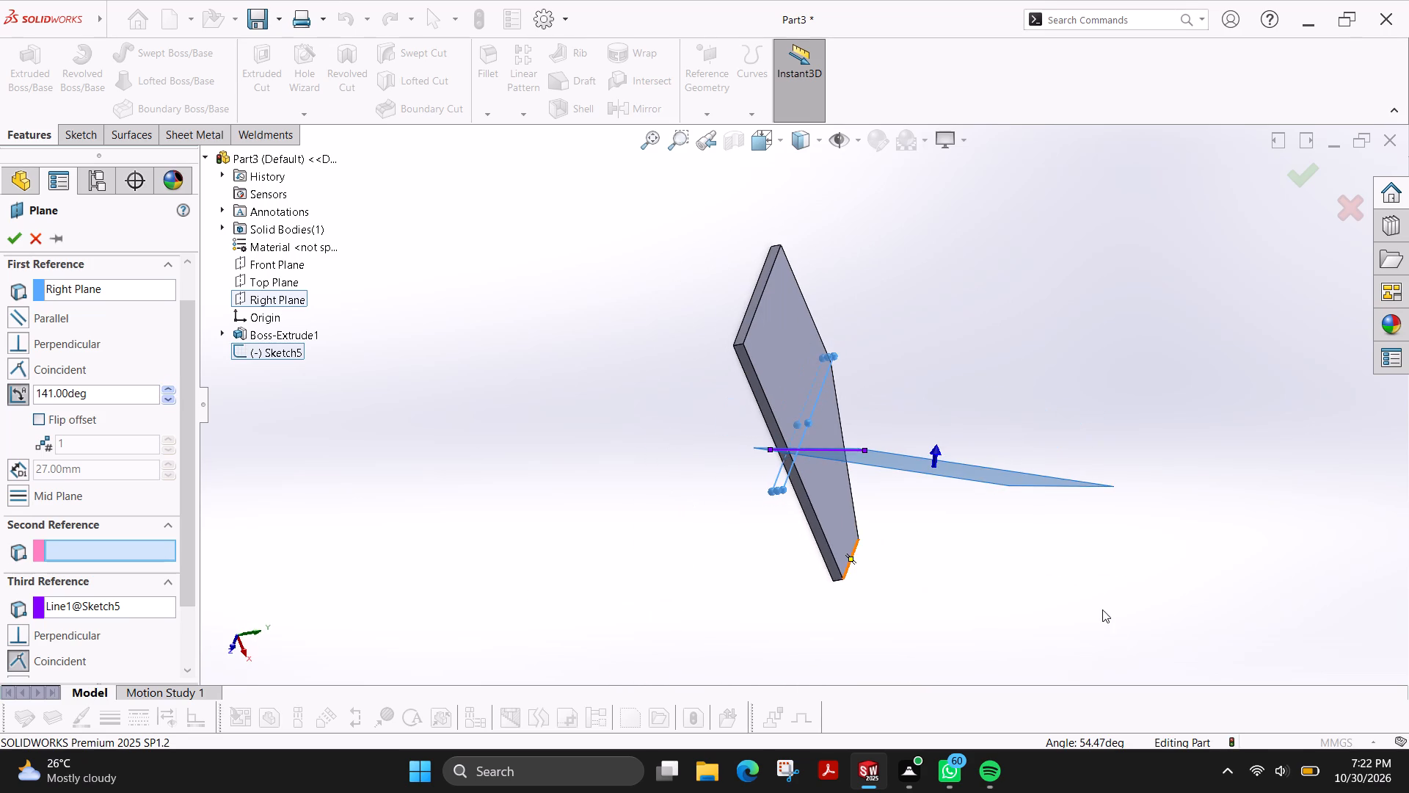
middle_drag(1104, 606, 1127, 532)
middle_drag(652, 553, 619, 570)
ctrl+shift+scroll(586, 474, up, 1)
ctrl+shift+middle_drag(586, 474, 583, 473)
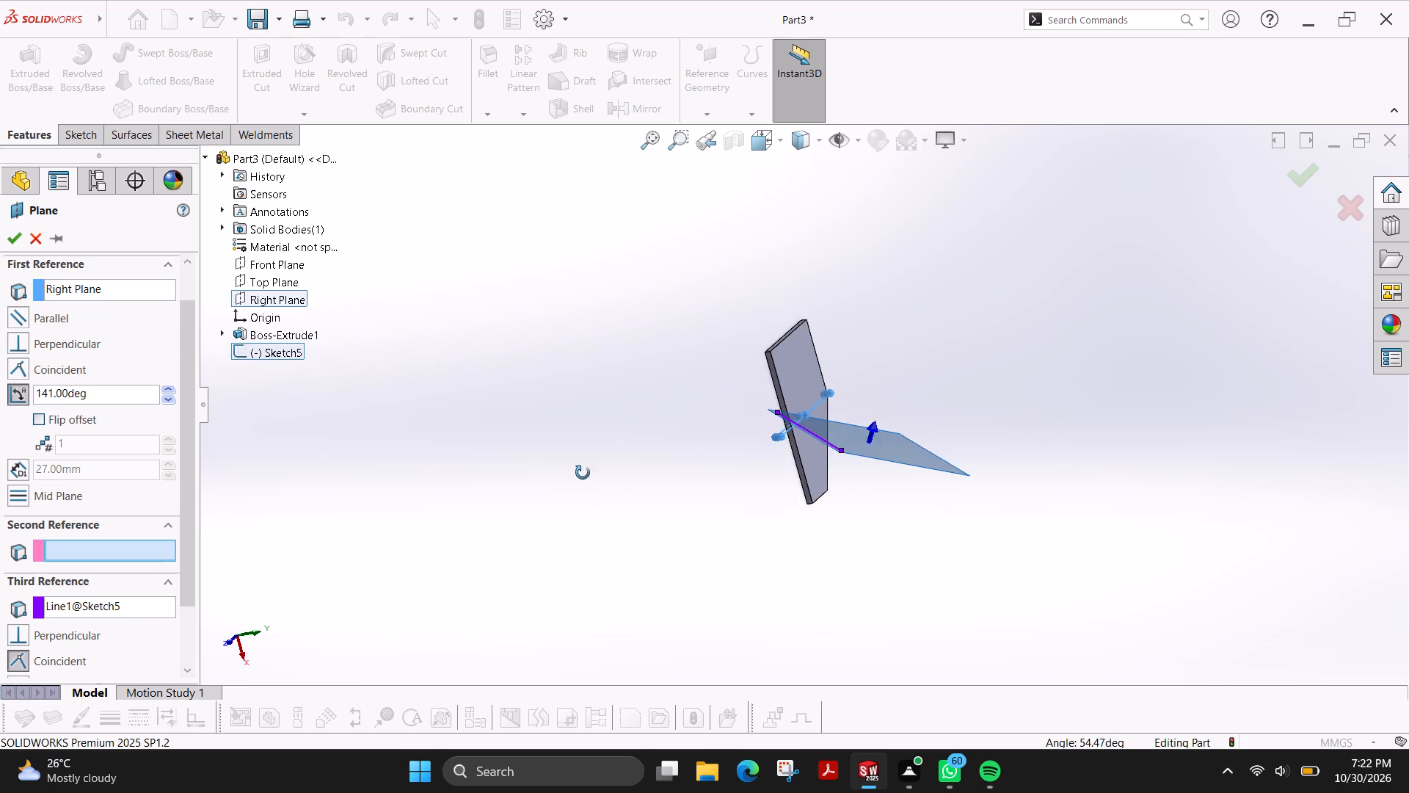
ctrl+shift+middle_drag(583, 473, 557, 480)
ctrl+shift+middle_drag(851, 569, 918, 462)
ctrl+shift+middle_drag(806, 276, 801, 275)
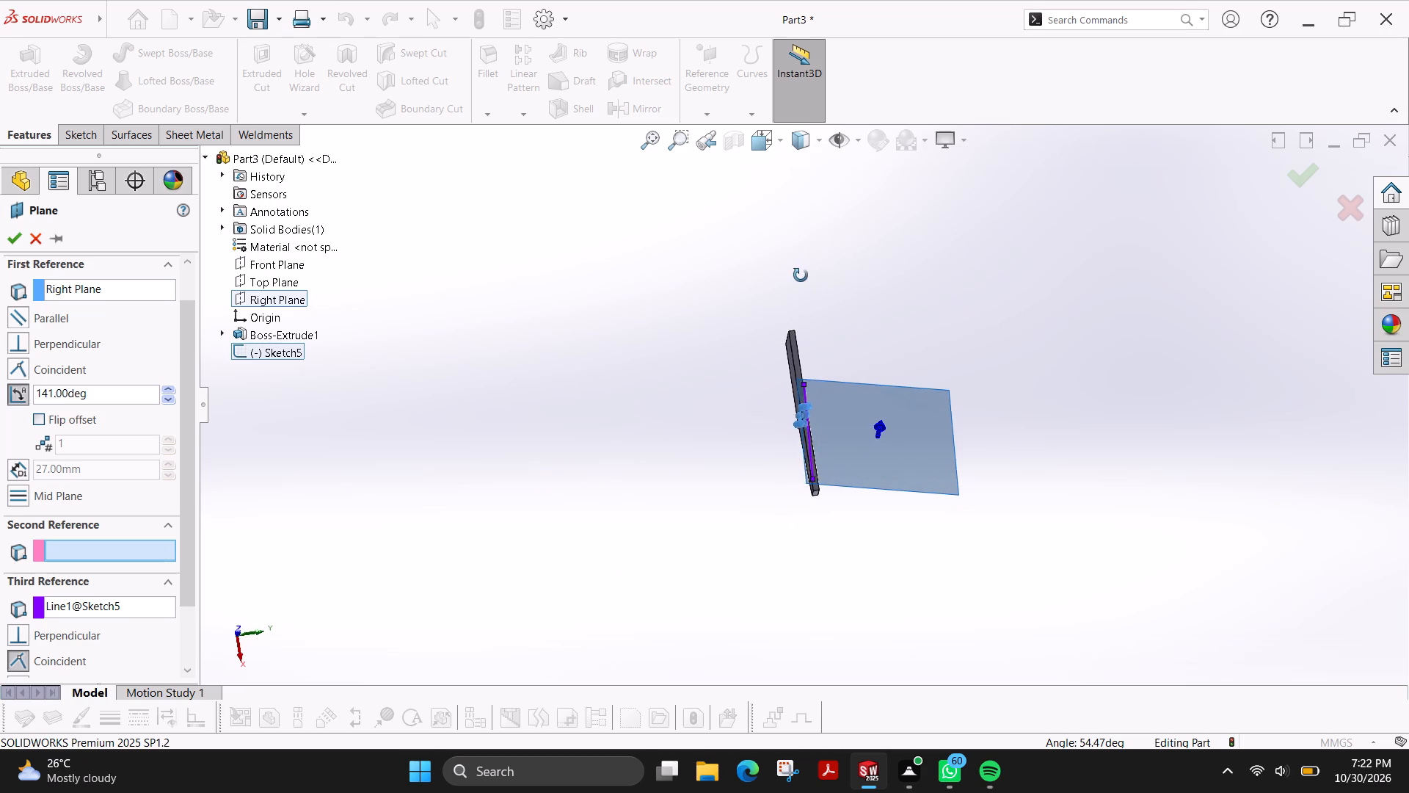
ctrl+shift+middle_drag(801, 275, 725, 418)
scroll(805, 435, down, 3)
ctrl+shift+middle_drag(975, 345, 983, 312)
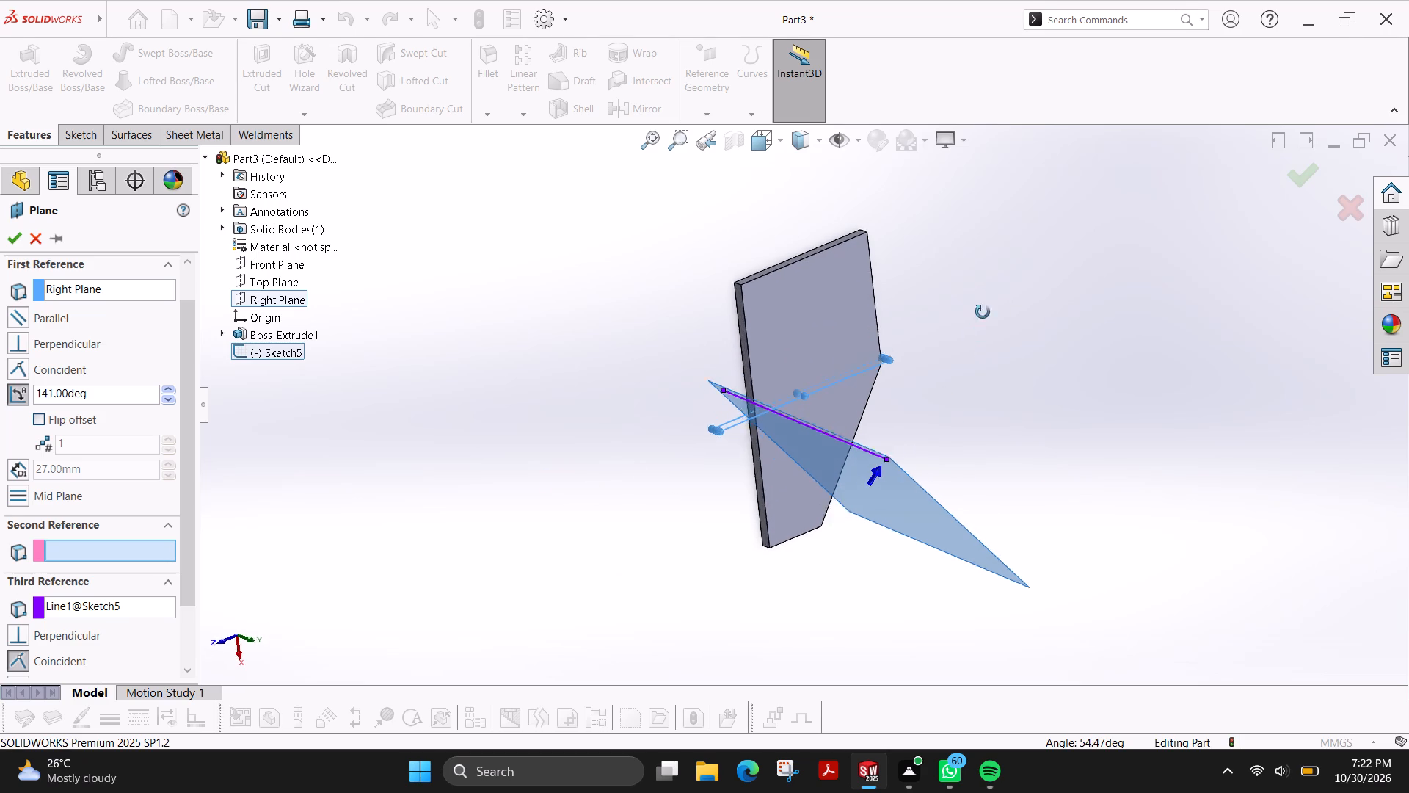
ctrl+shift+middle_drag(983, 312, 909, 208)
ctrl+shift+middle_drag(953, 455, 976, 298)
ctrl+shift+scroll(953, 455, up, 1)
ctrl+shift+middle_click(976, 298)
ctrl+shift+middle_drag(945, 447, 1003, 343)
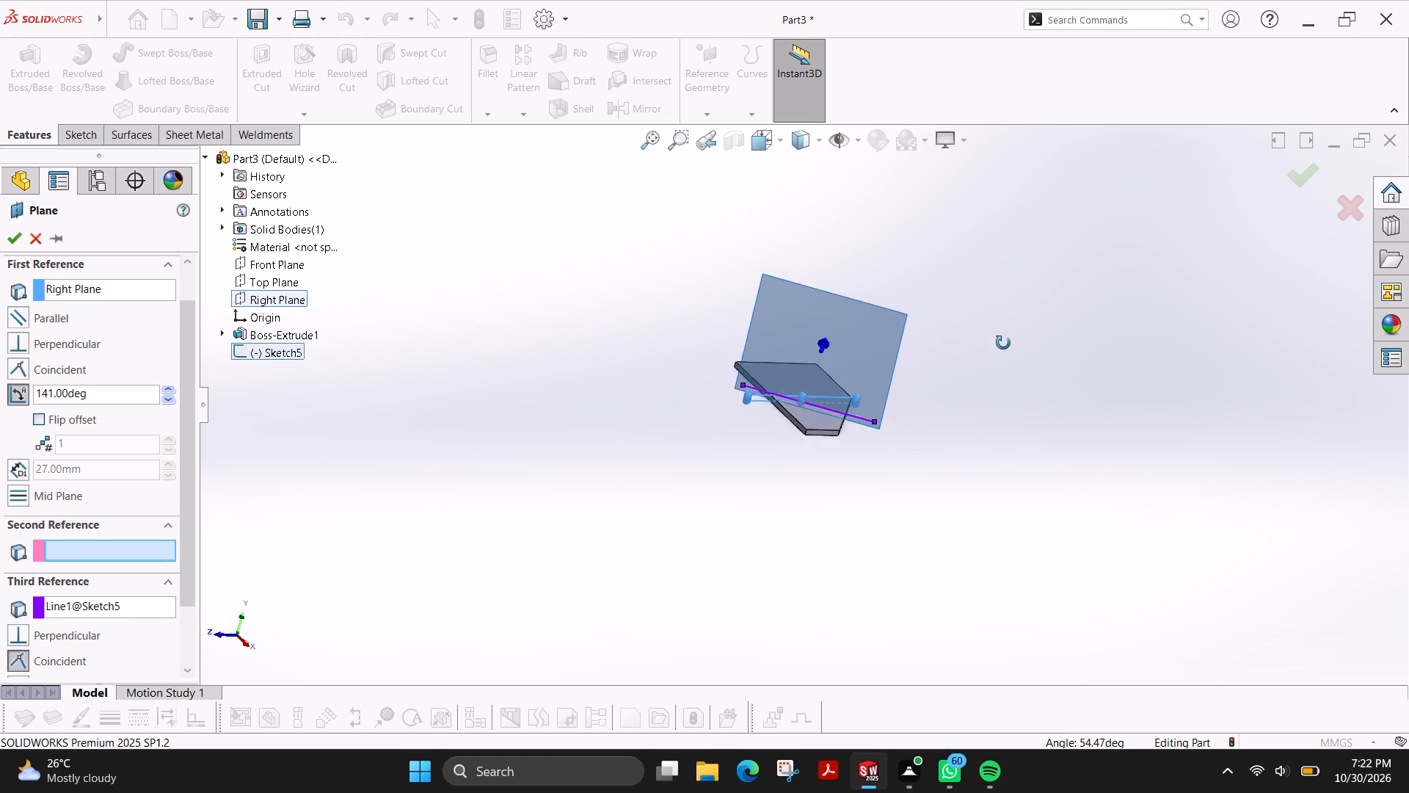
ctrl+shift+middle_drag(1003, 343, 1001, 327)
scroll(936, 437, up, 2)
scroll(759, 319, down, 4)
scroll(792, 457, down, 2)
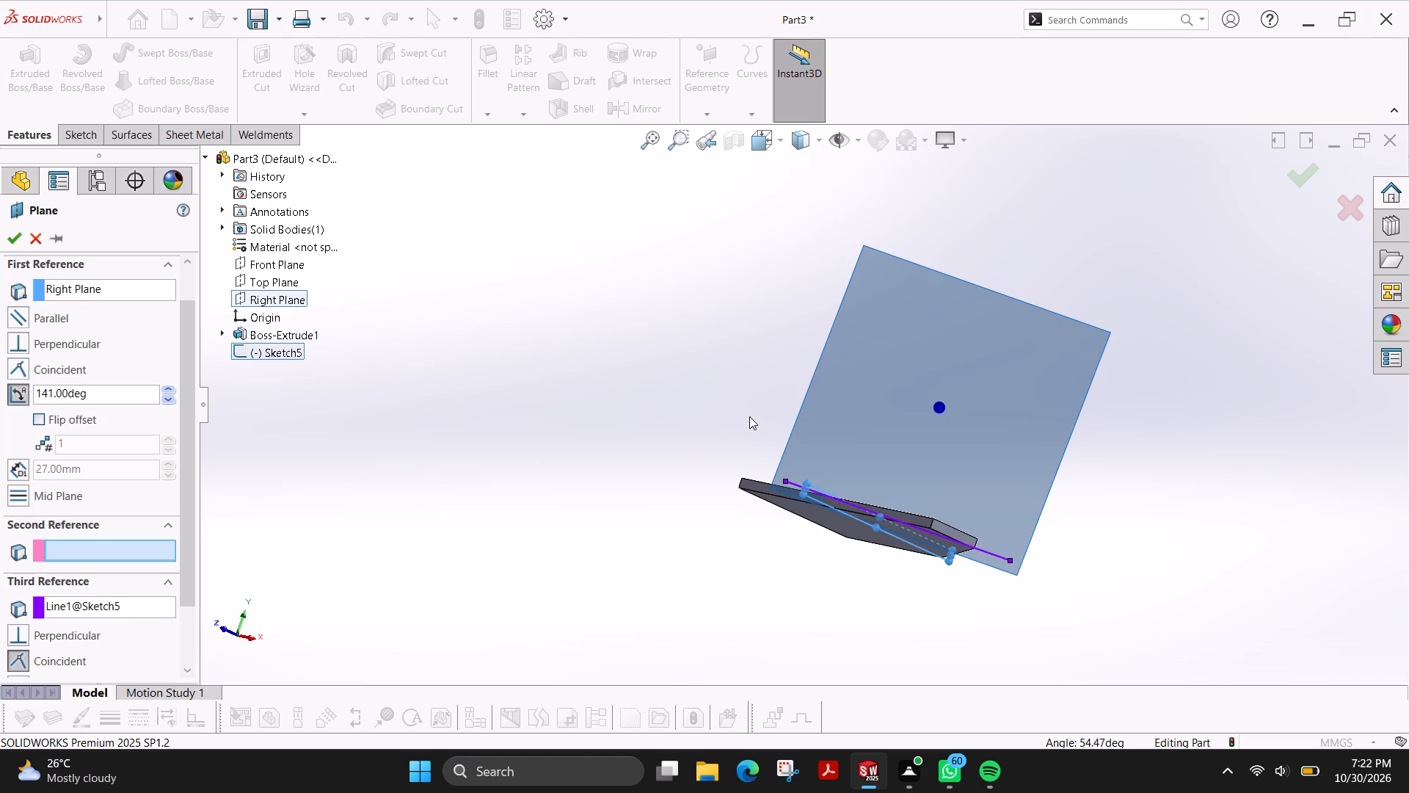
Examine the plane preview's lean over the base from low side views, ending with the plane almost edge-on.
ctrl+shift+middle_drag(749, 416, 746, 515)
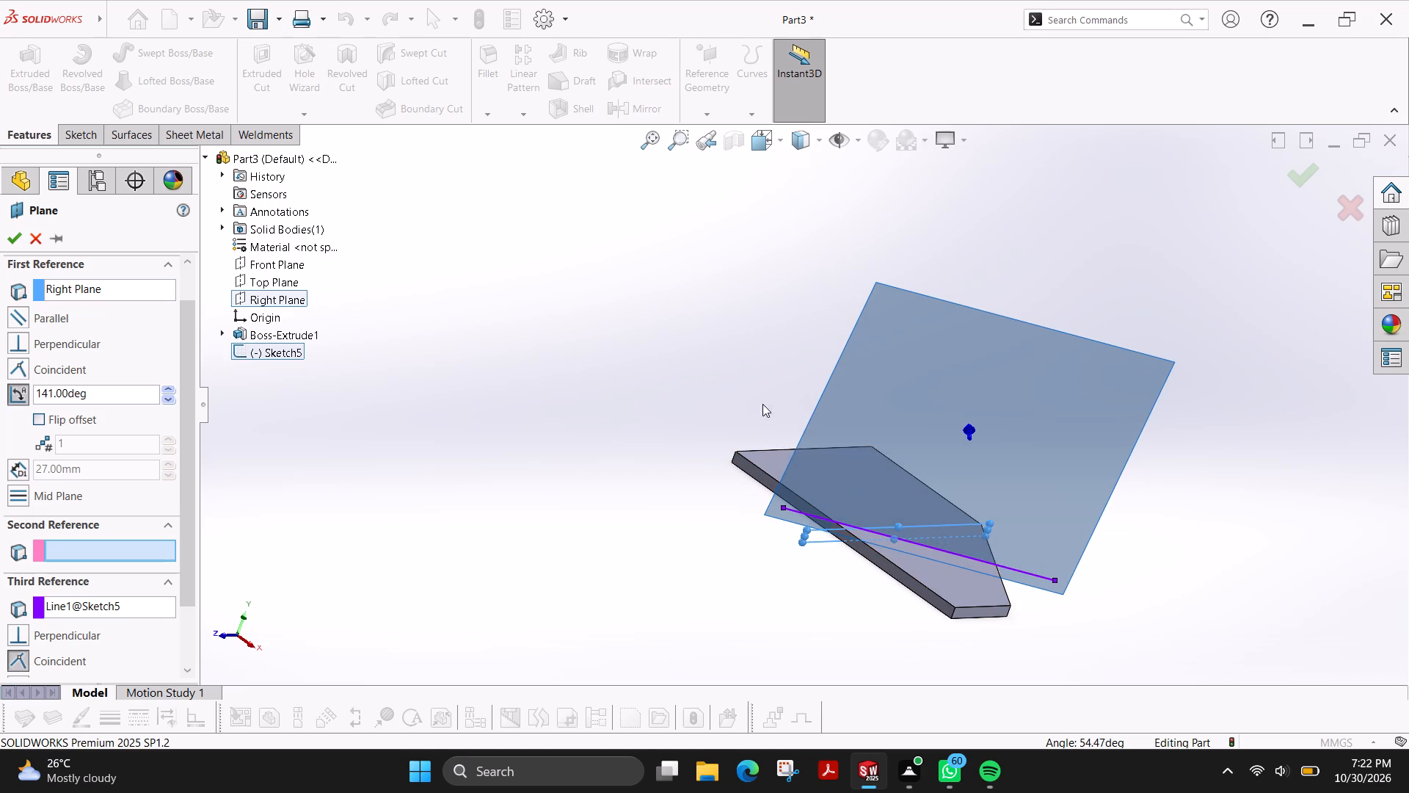
ctrl+shift+middle_drag(666, 430, 644, 498)
middle_drag(1206, 537, 1143, 448)
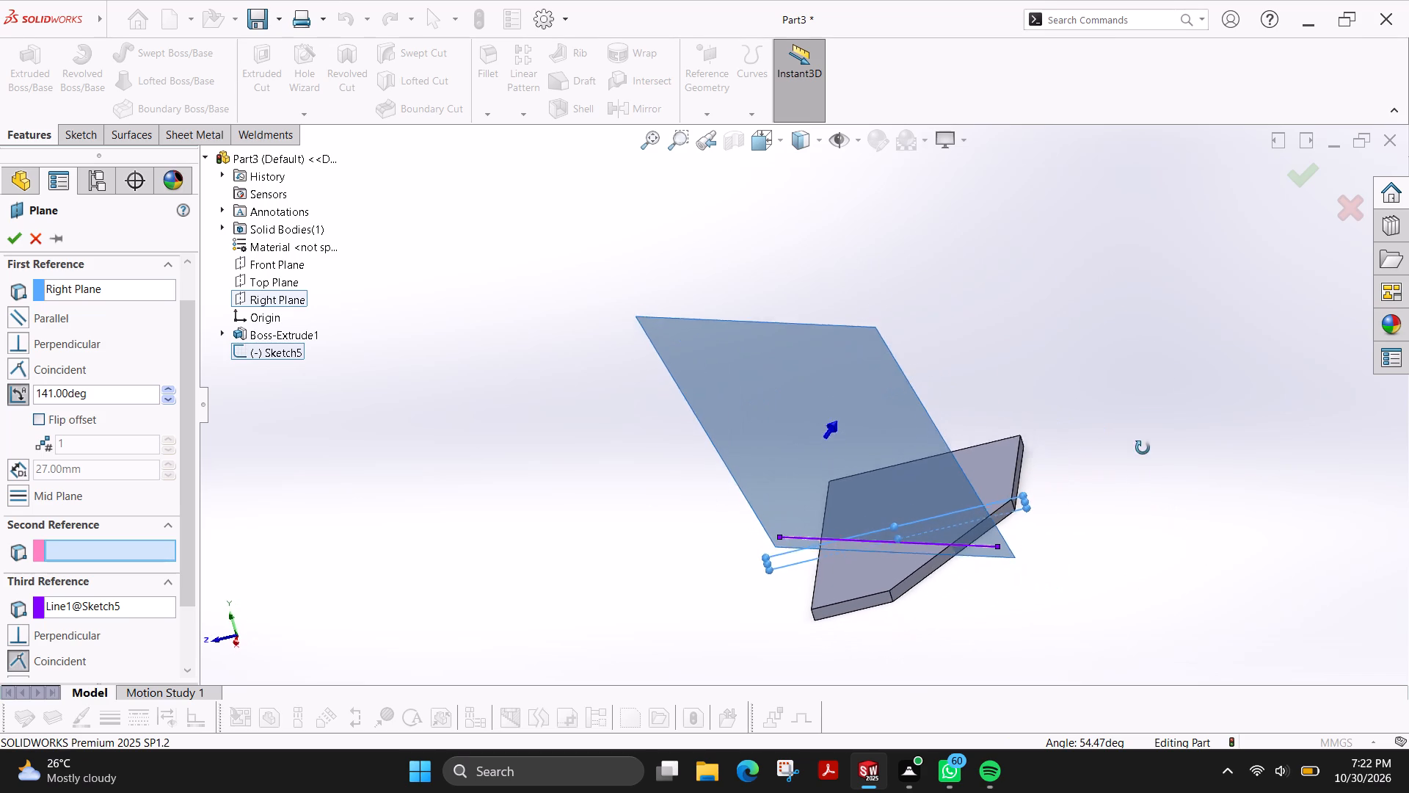
middle_drag(1143, 448, 1143, 451)
middle_drag(1071, 581, 1179, 473)
middle_drag(1056, 561, 1126, 573)
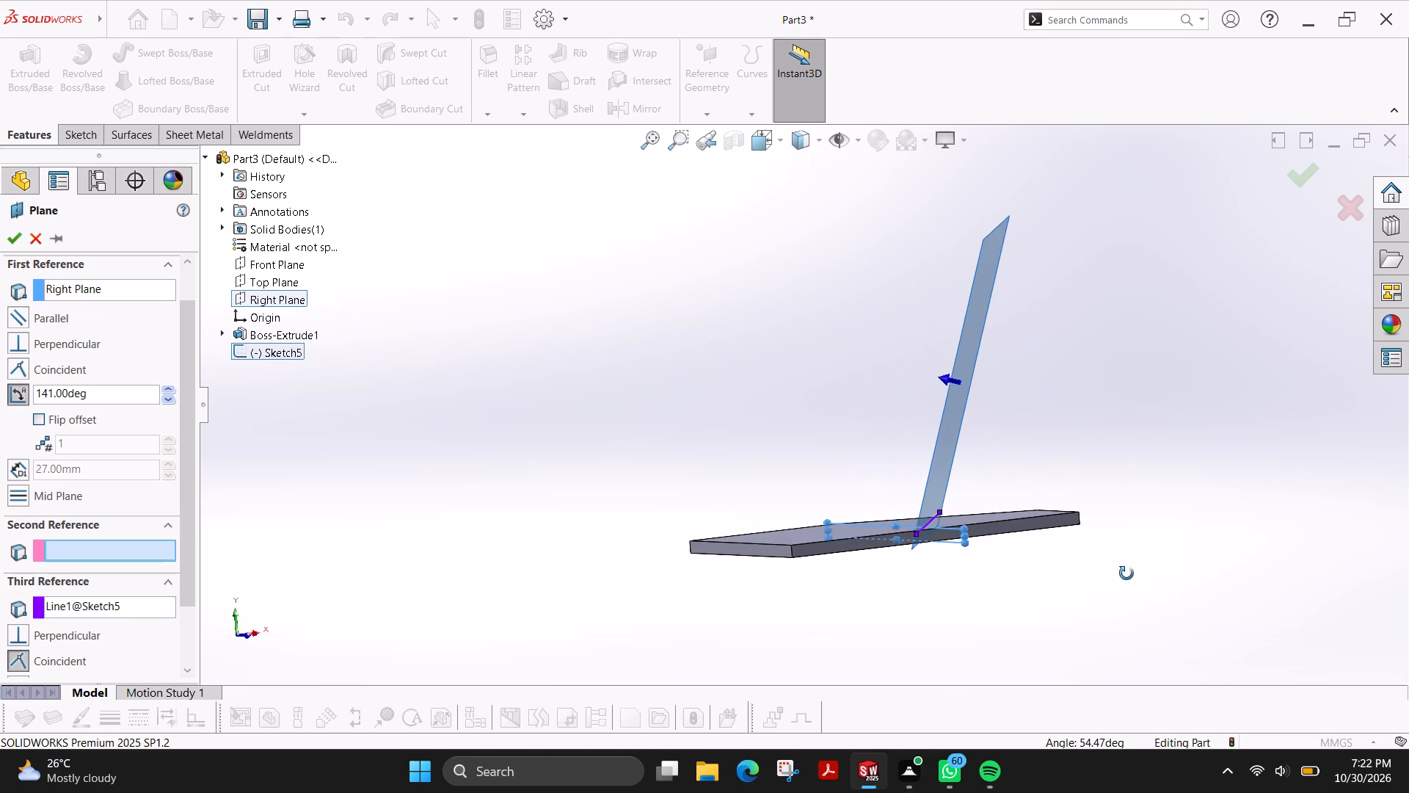
middle_drag(1126, 573, 1126, 573)
middle_drag(735, 577, 720, 547)
middle_drag(1243, 539, 1228, 548)
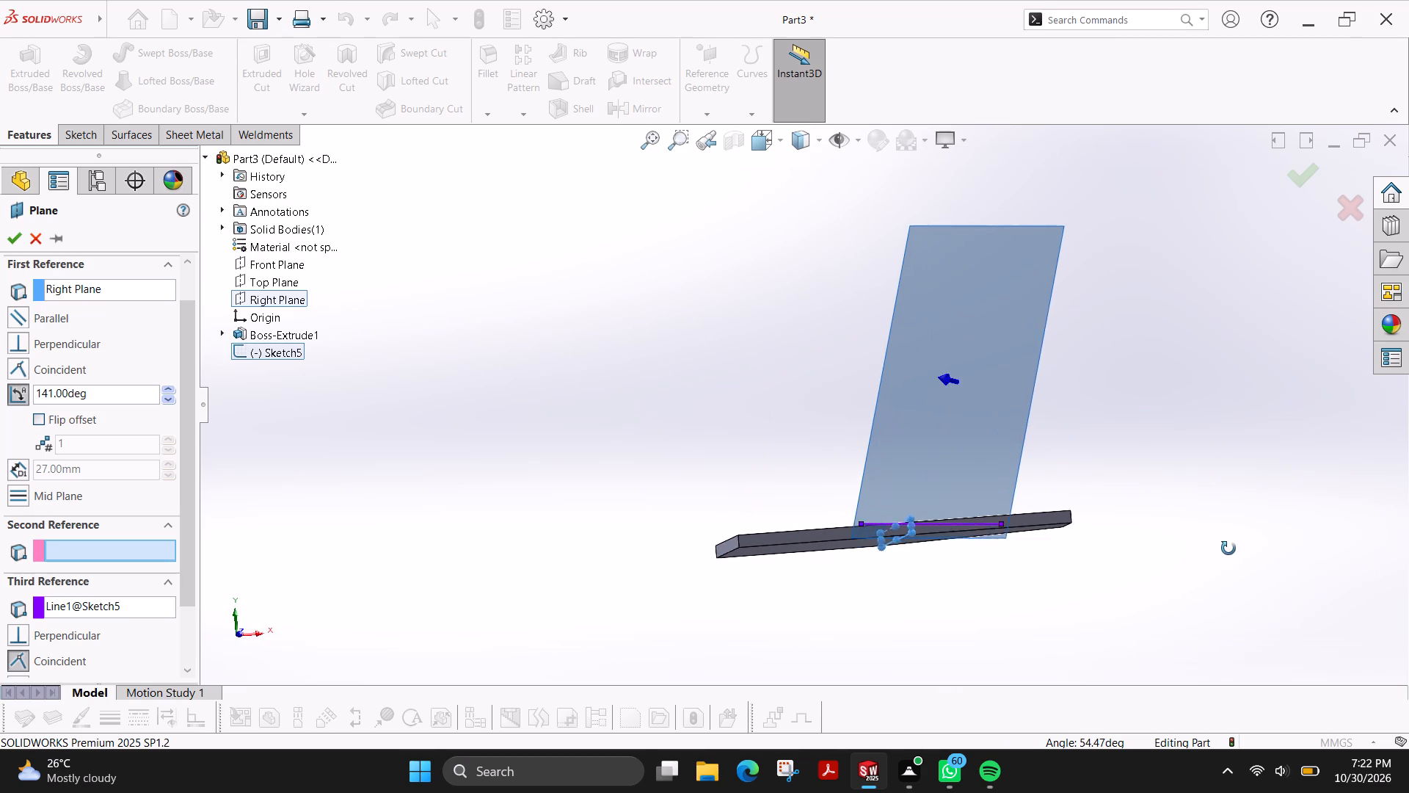
middle_drag(1228, 548, 1217, 557)
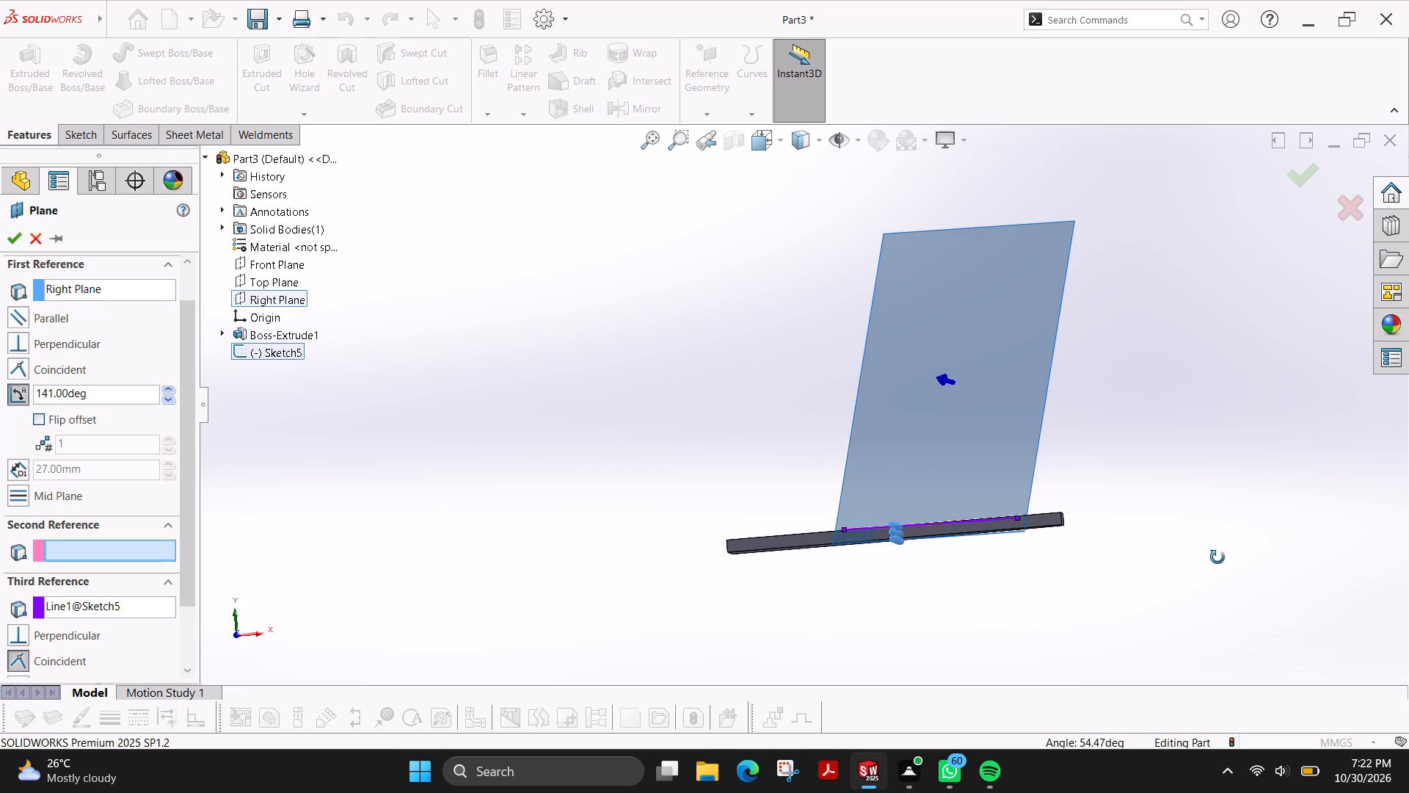
middle_drag(1217, 557, 1219, 558)
middle_drag(1108, 521, 1078, 571)
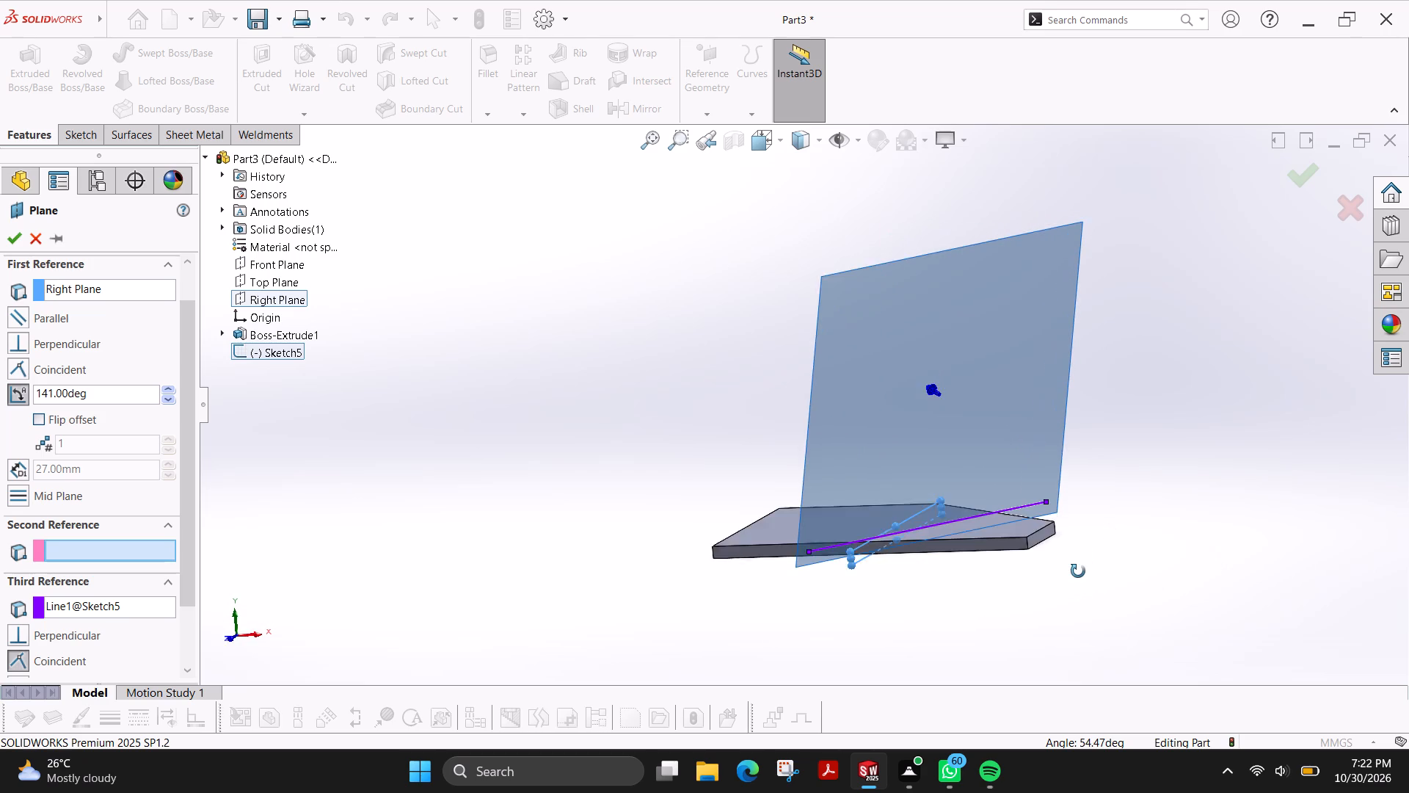
middle_drag(1078, 571, 1142, 597)
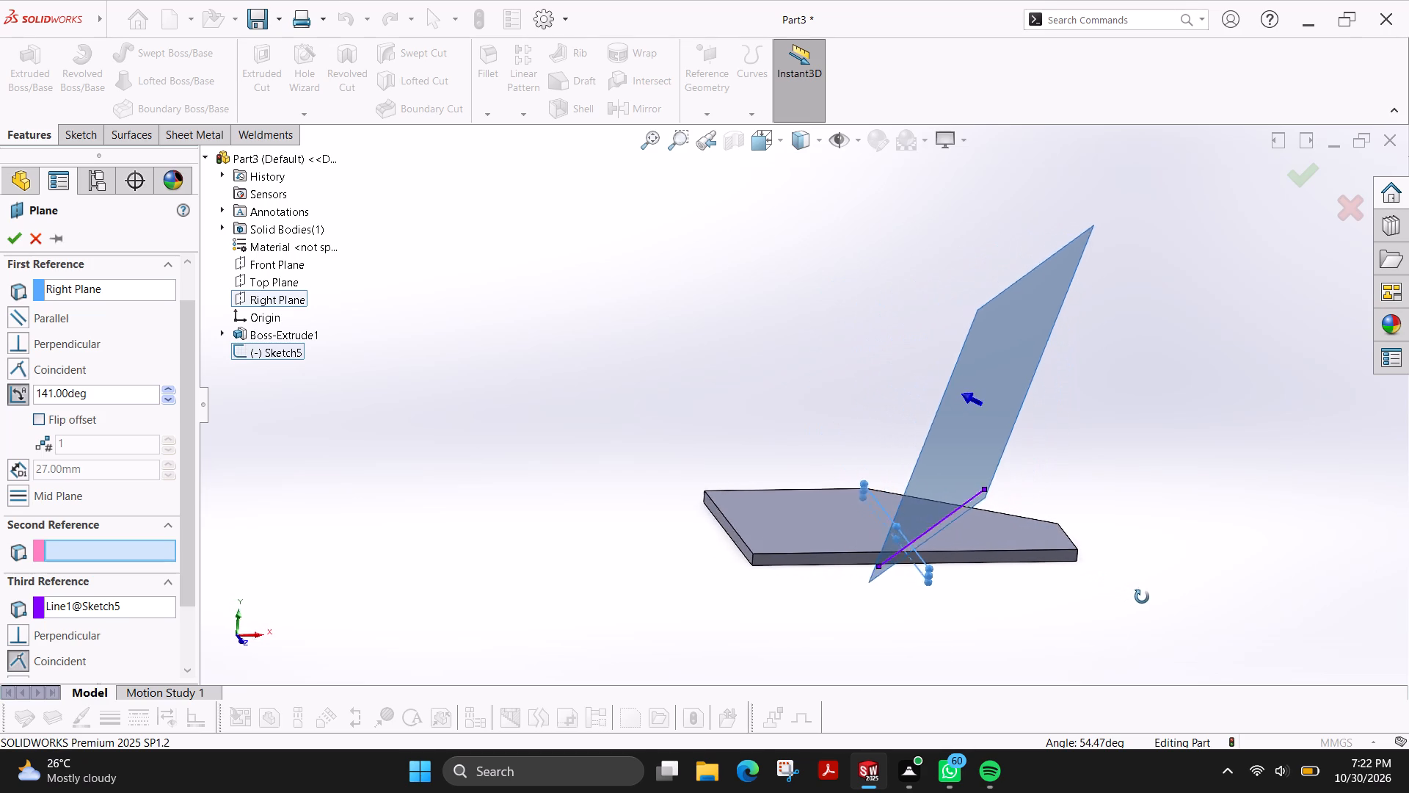
middle_drag(1142, 597, 1153, 601)
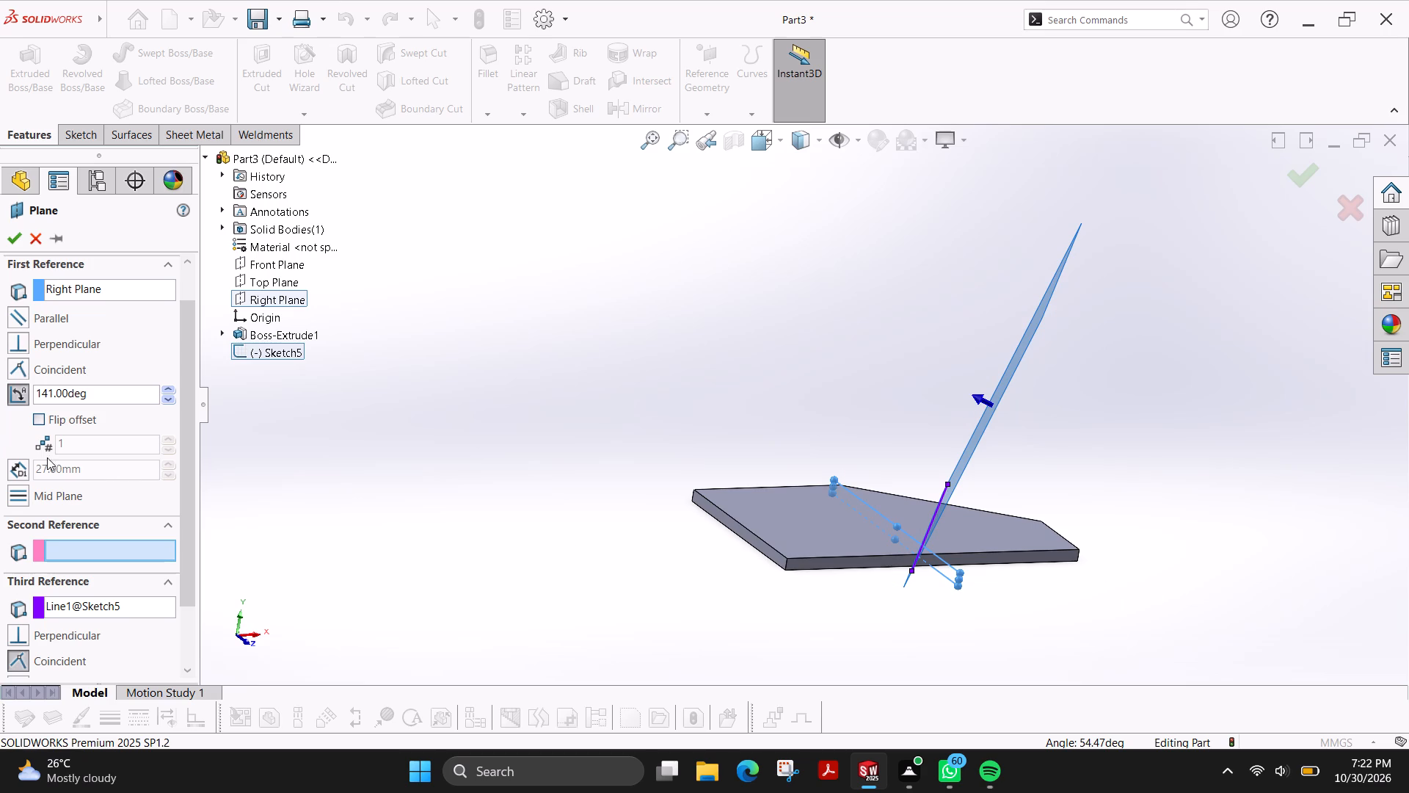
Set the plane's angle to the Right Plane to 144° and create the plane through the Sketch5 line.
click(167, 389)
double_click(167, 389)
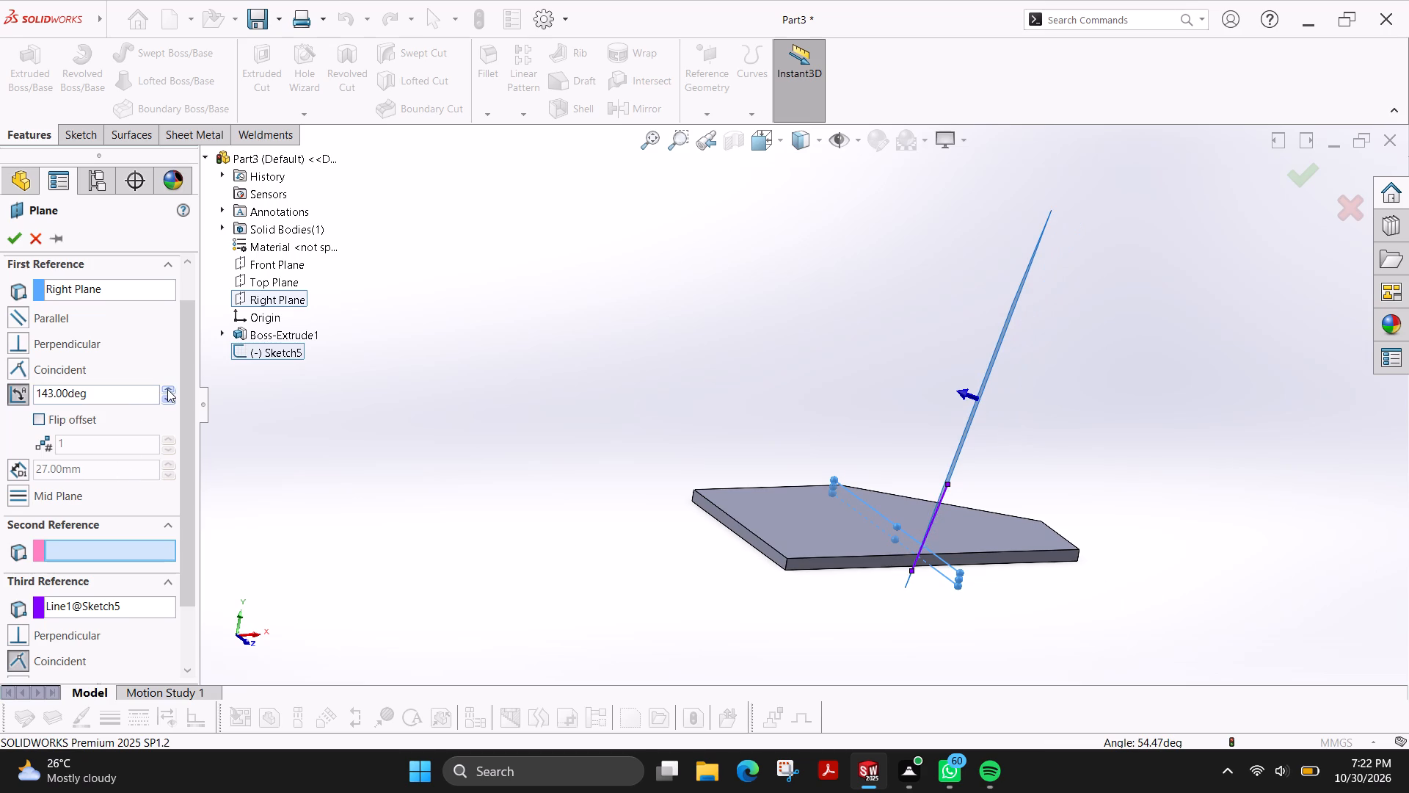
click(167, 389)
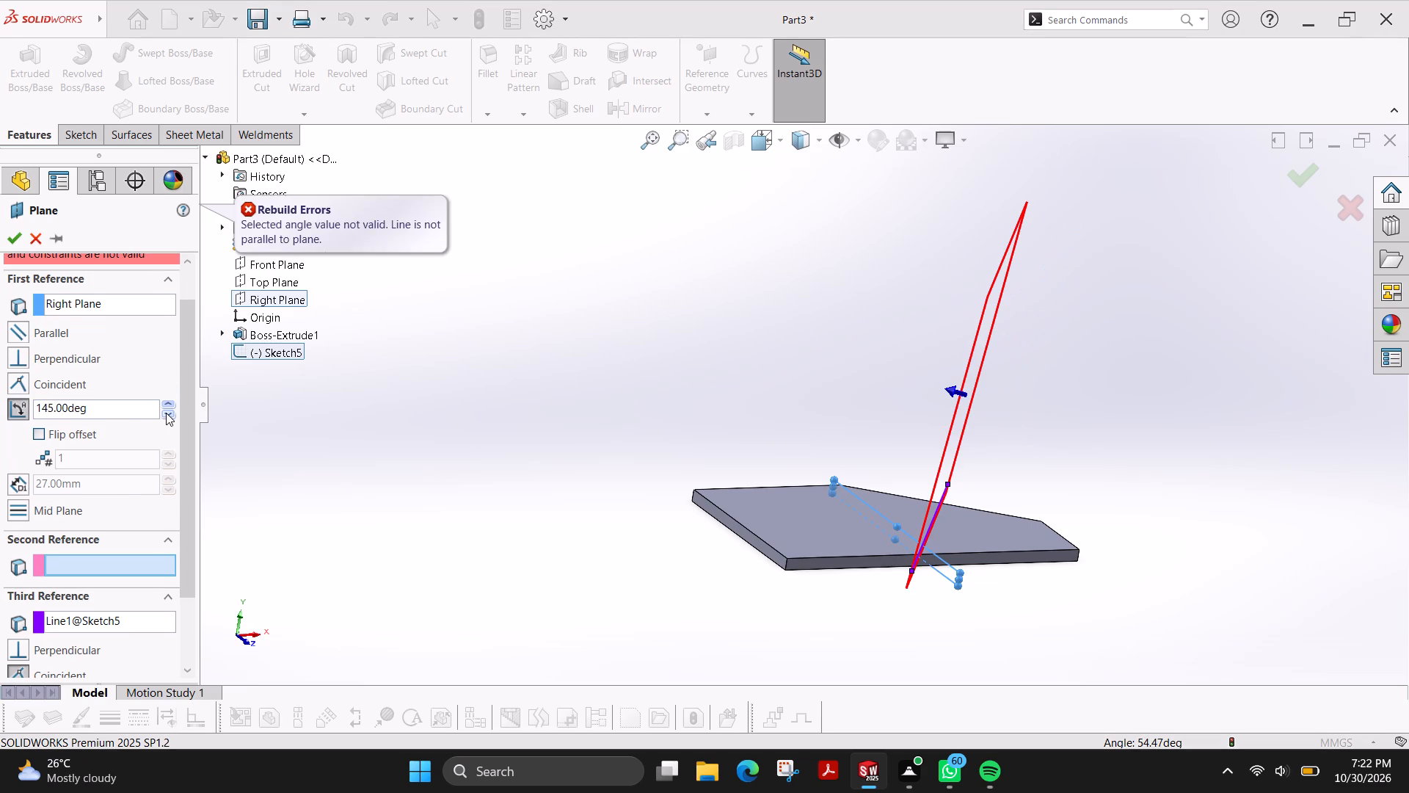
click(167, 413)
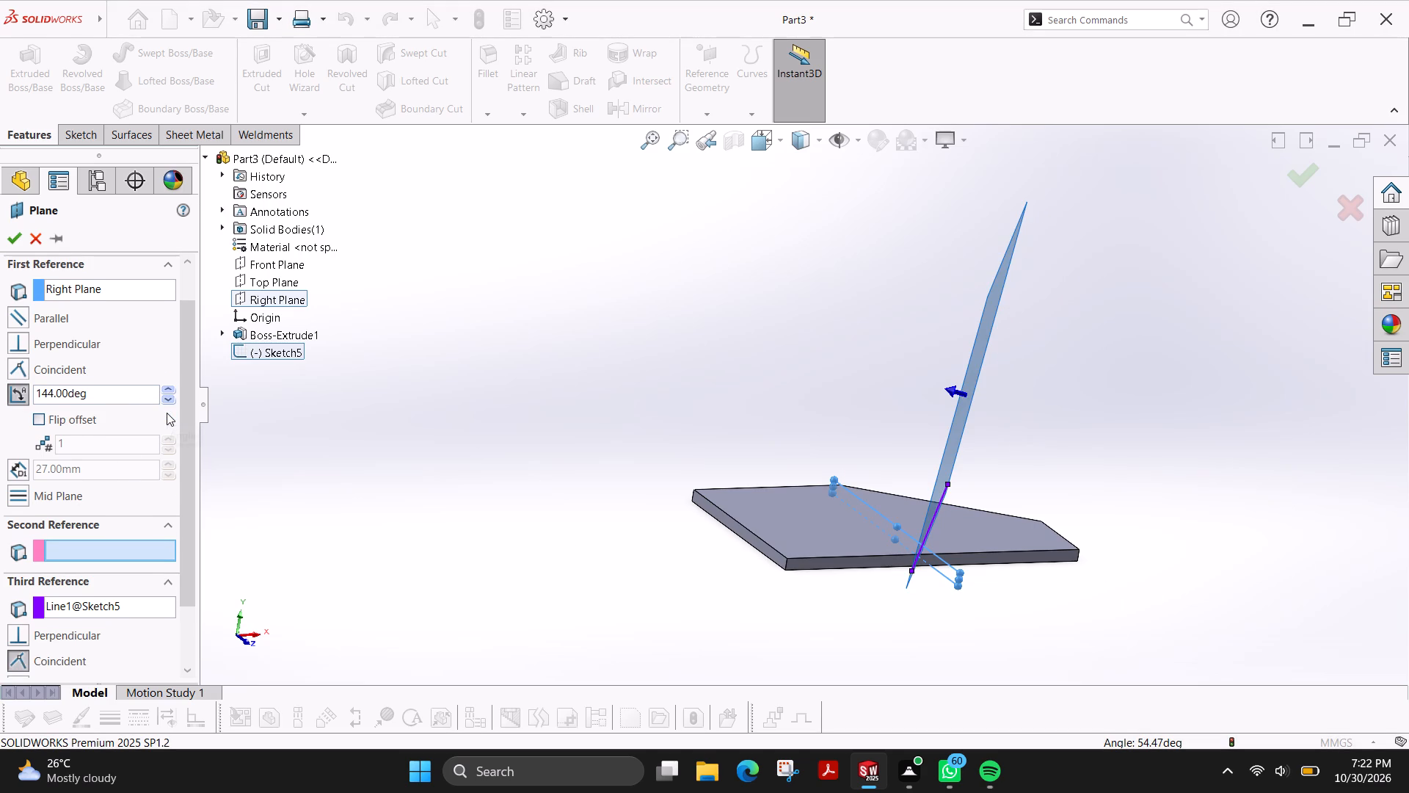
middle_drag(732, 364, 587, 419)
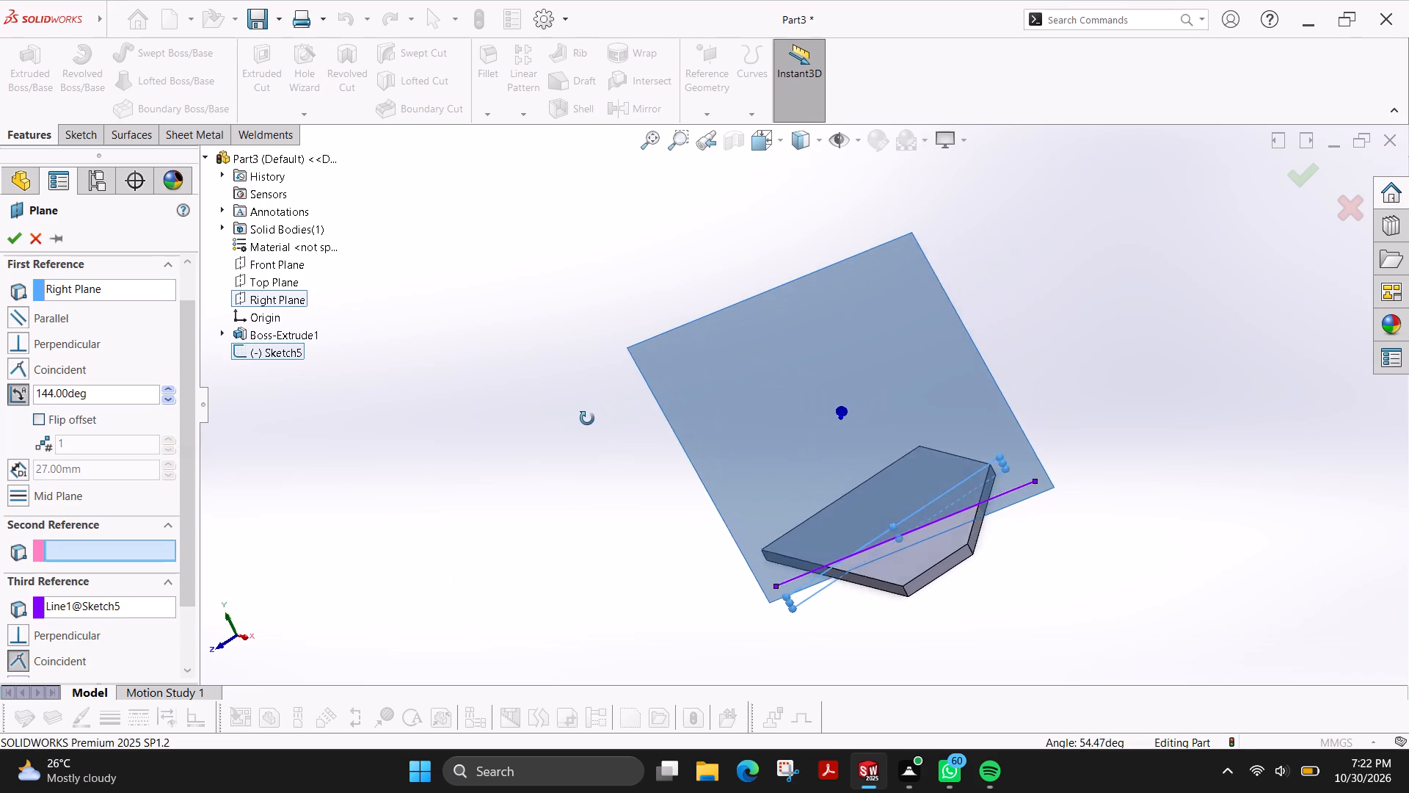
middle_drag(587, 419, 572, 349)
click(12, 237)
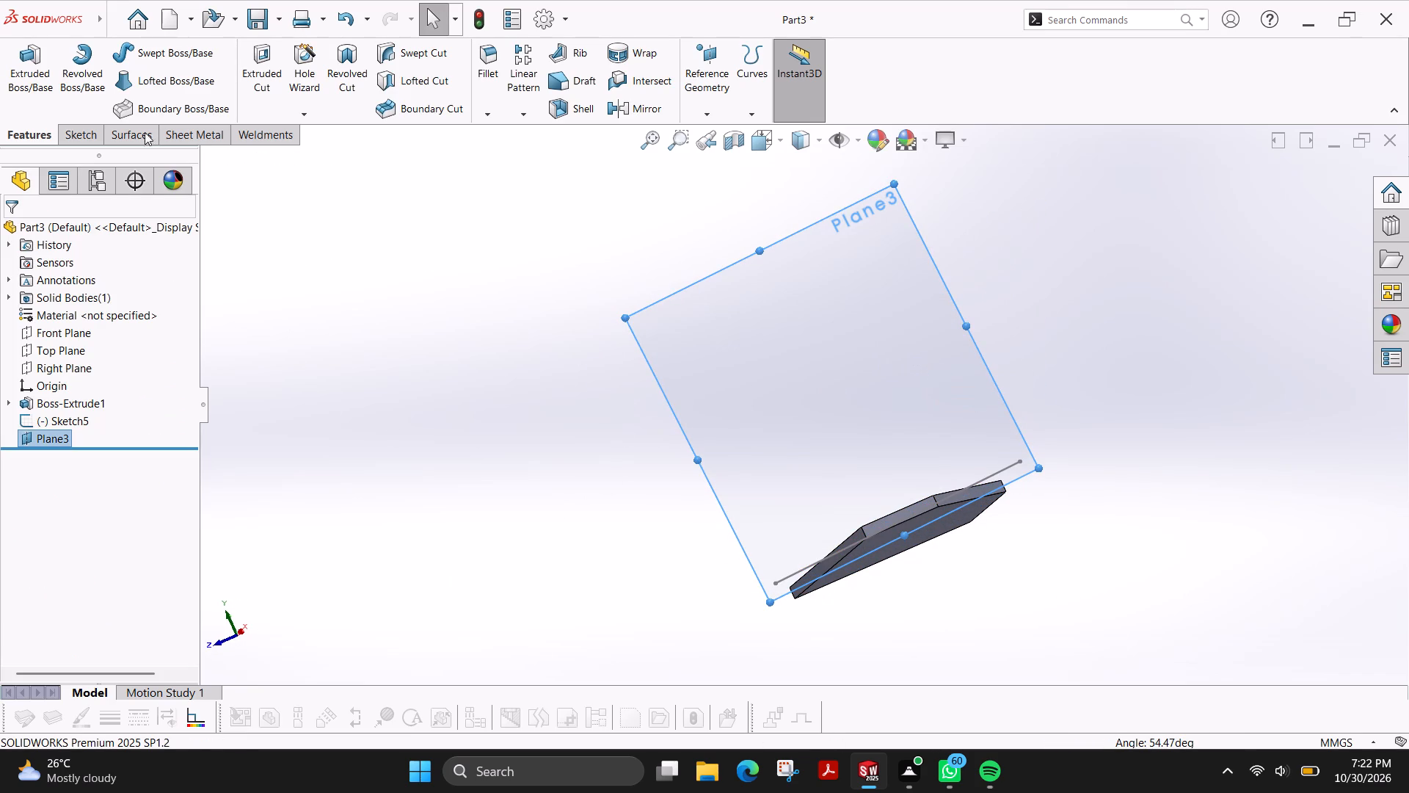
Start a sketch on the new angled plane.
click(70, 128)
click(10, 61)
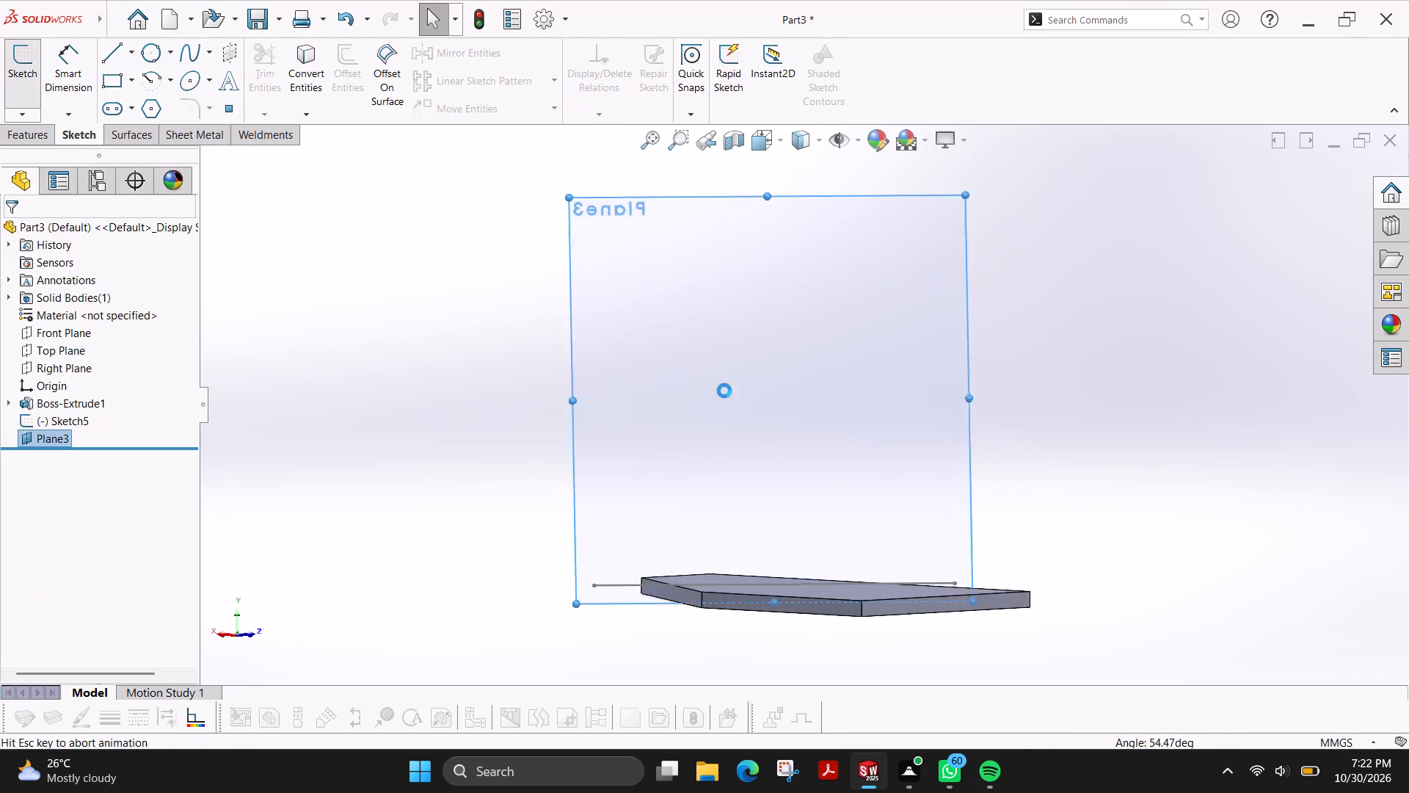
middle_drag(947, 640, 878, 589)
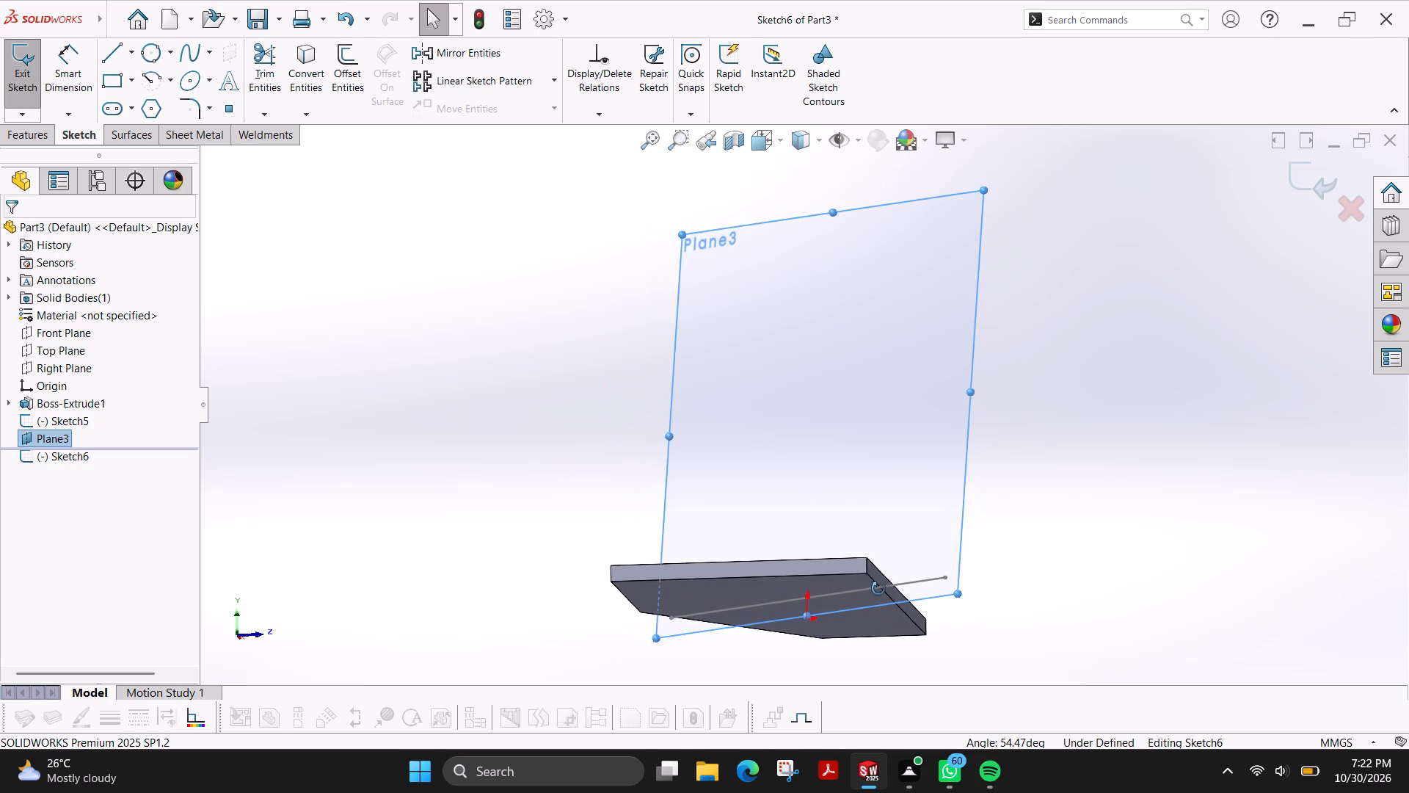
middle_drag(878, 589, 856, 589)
Undo the new sketch, the angled plane and the preceding edits, back to the part with Boss-Extrude2 and Plane1.
key(ctrl+z)
key(ctrl+z)
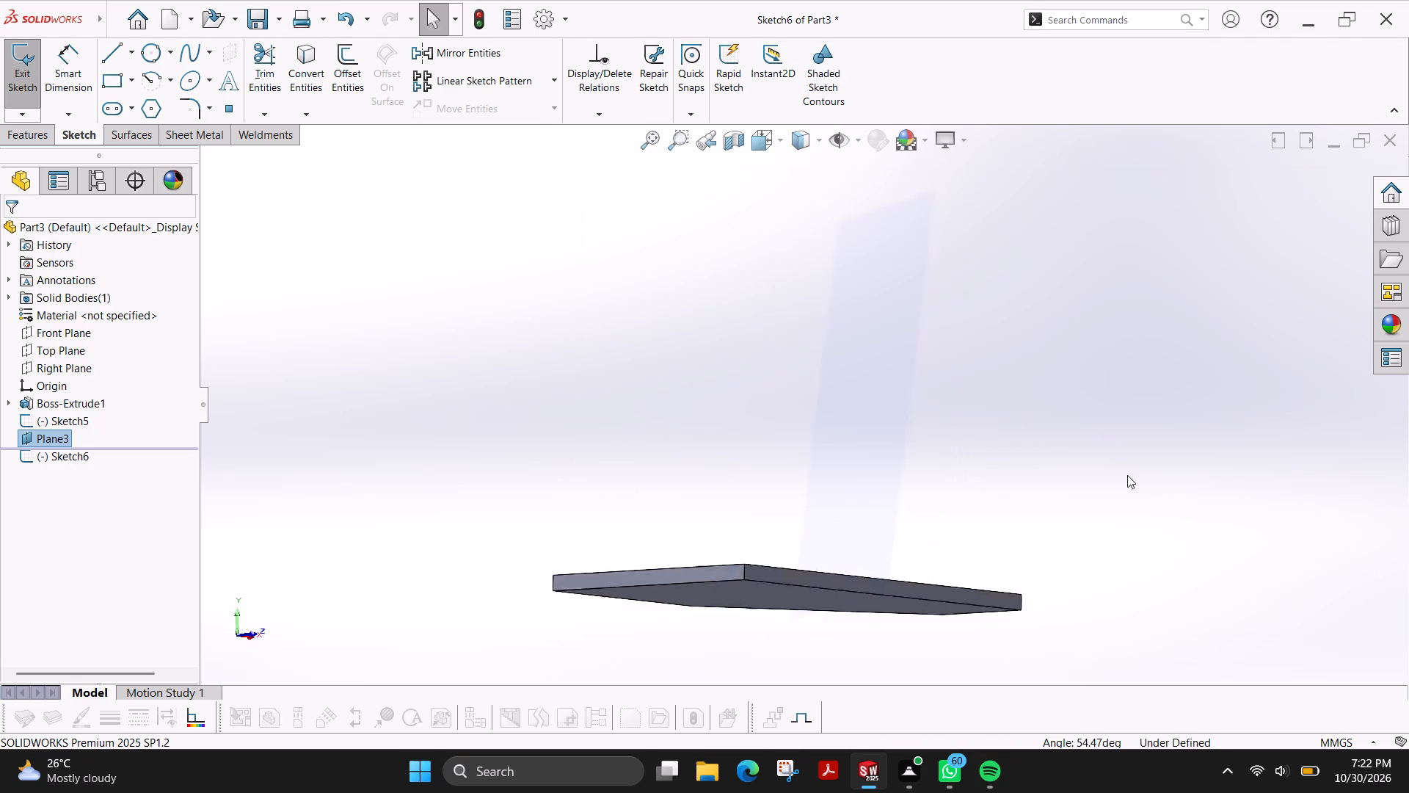
key(ctrl+z)
key(ctrl+z)
key(ctrl+z)
key(ctrl+z)
key(ctrl+z)
key(ctrl+z)
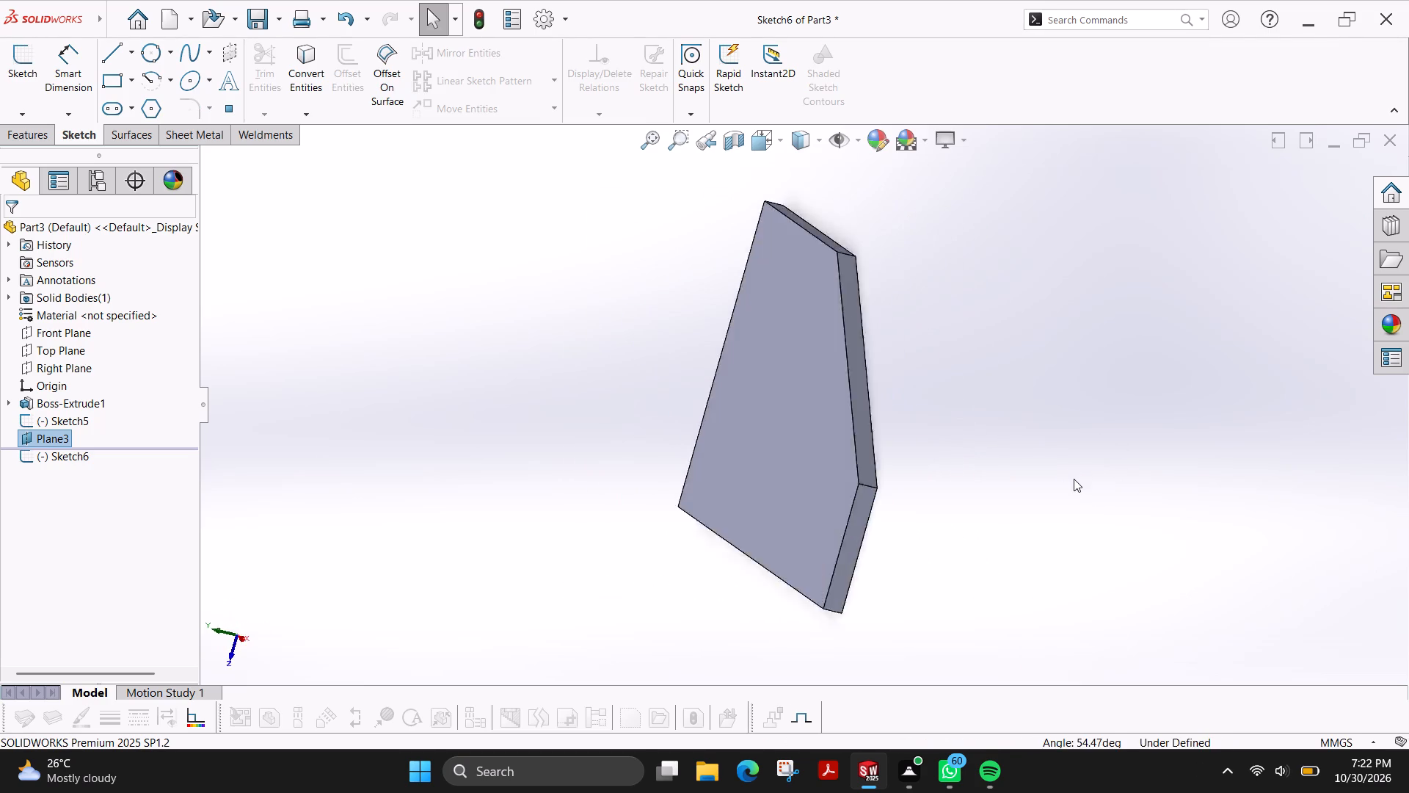
key(ctrl+z)
key(ctrl+z)
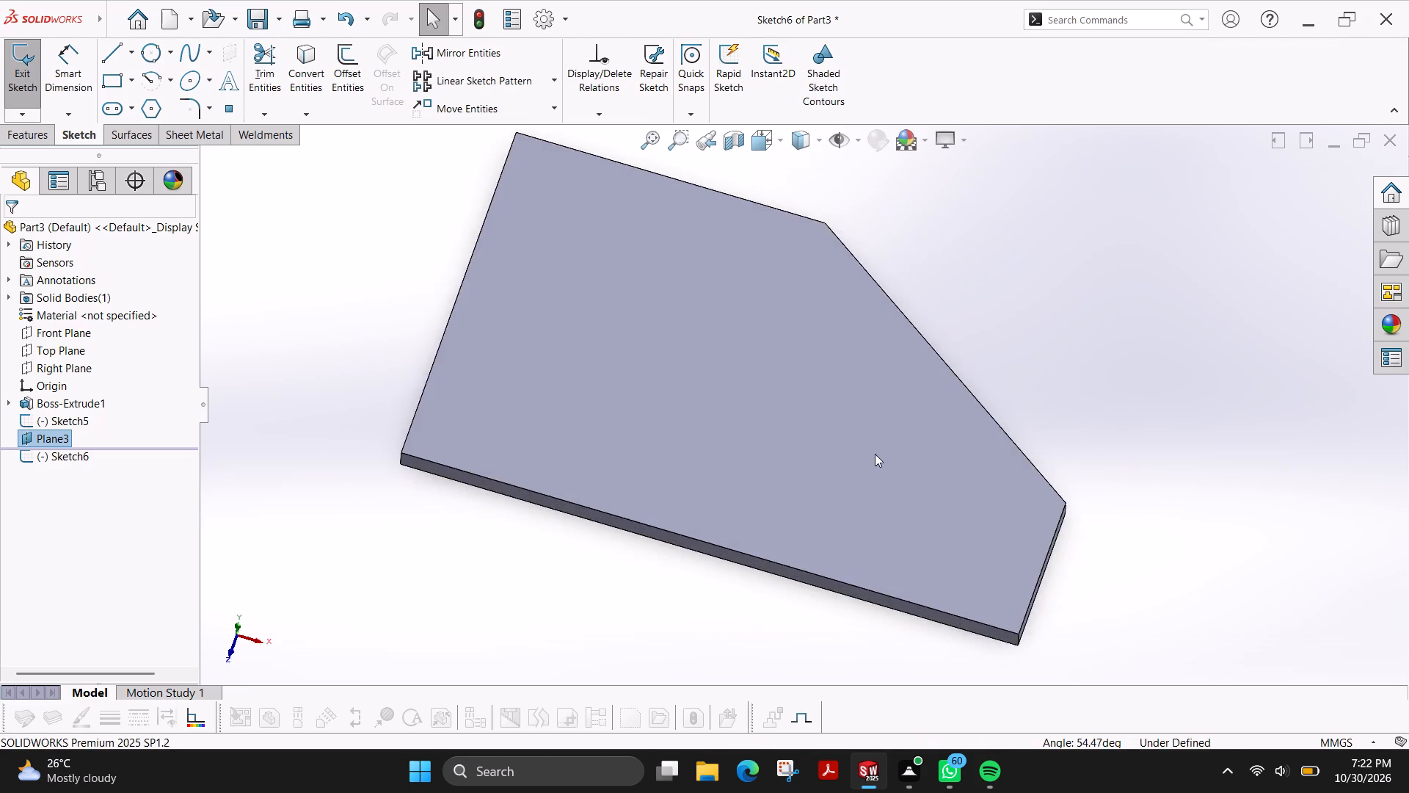
scroll(732, 406, up, 1)
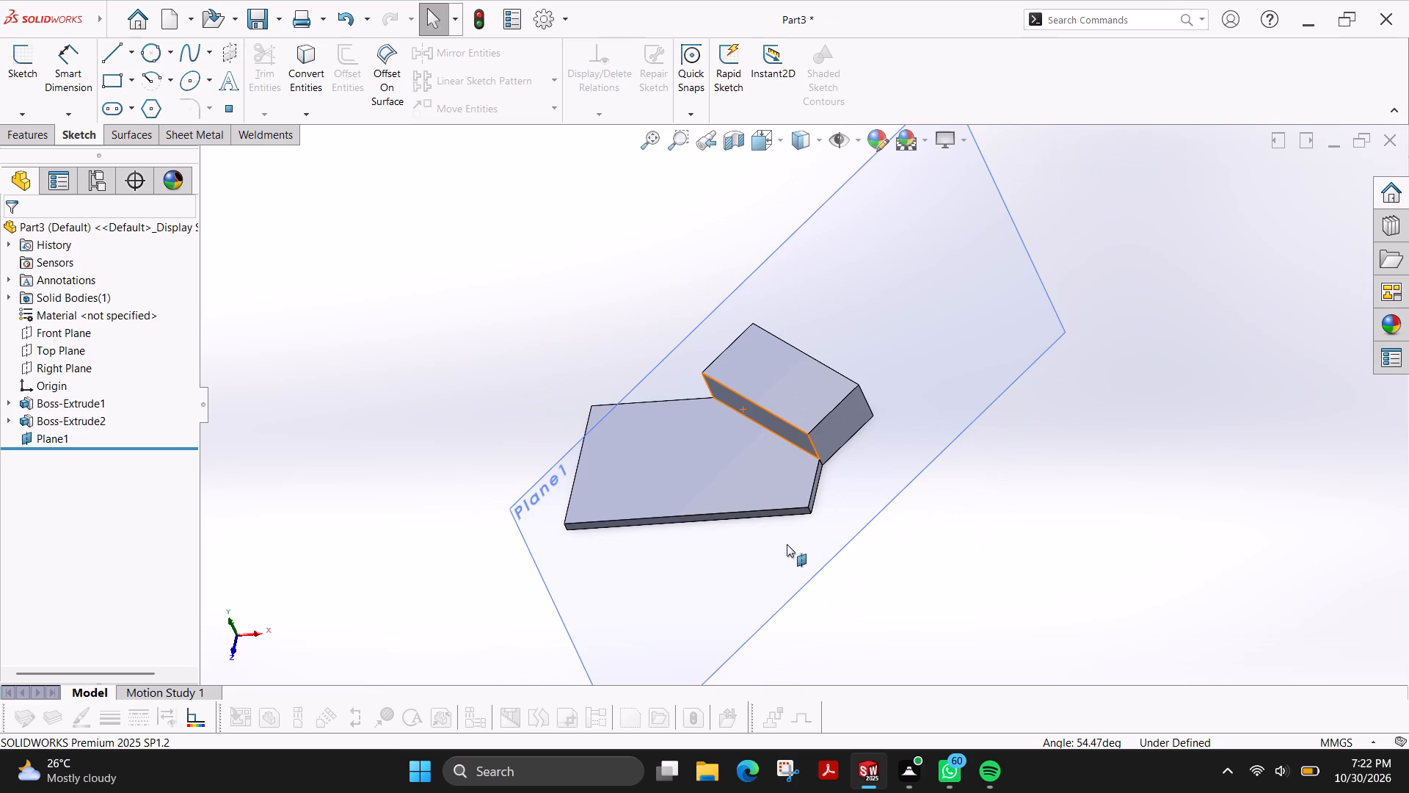
scroll(782, 572, down, 2)
scroll(760, 540, up, 2)
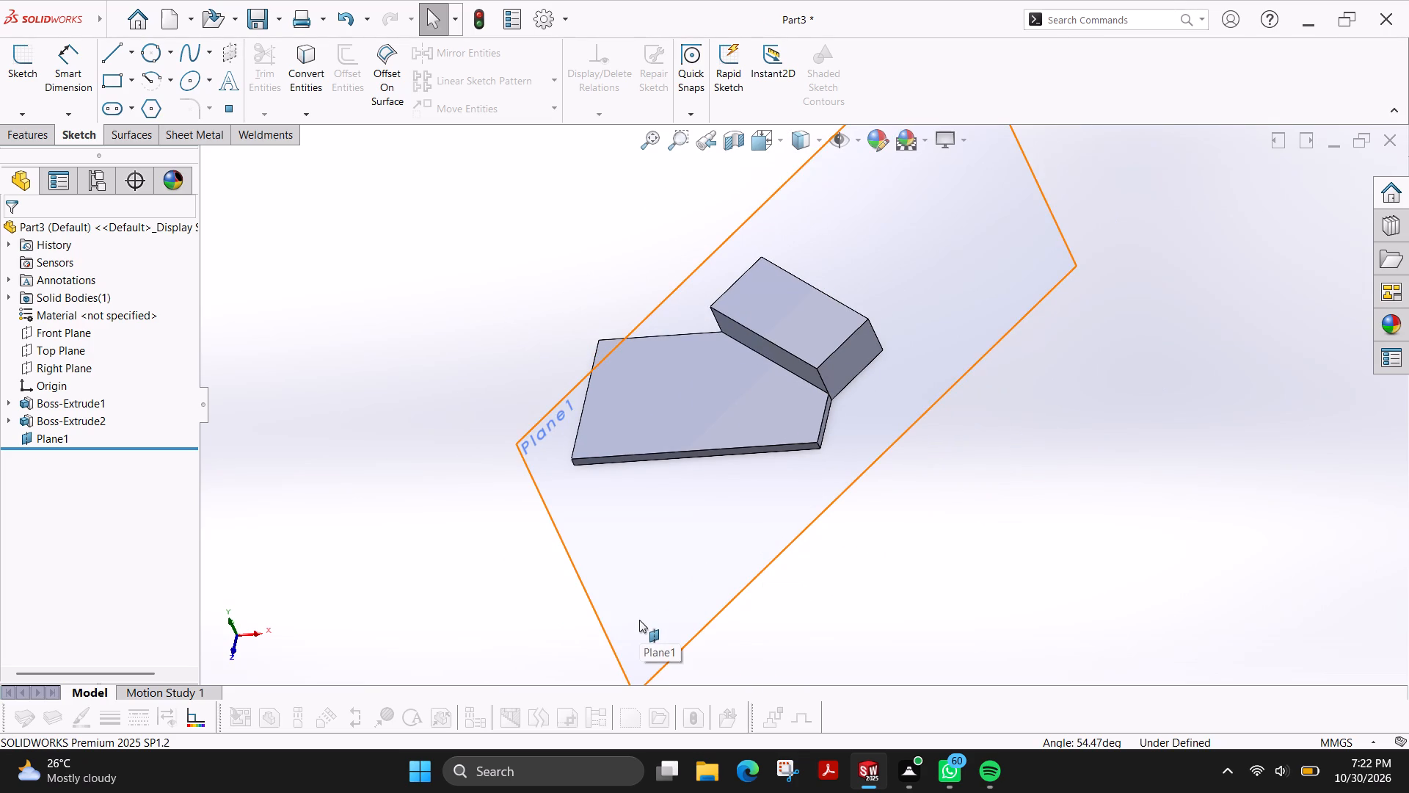
Undo the edits to Plane1 and its creation, back to the two extrusions.
click(681, 562)
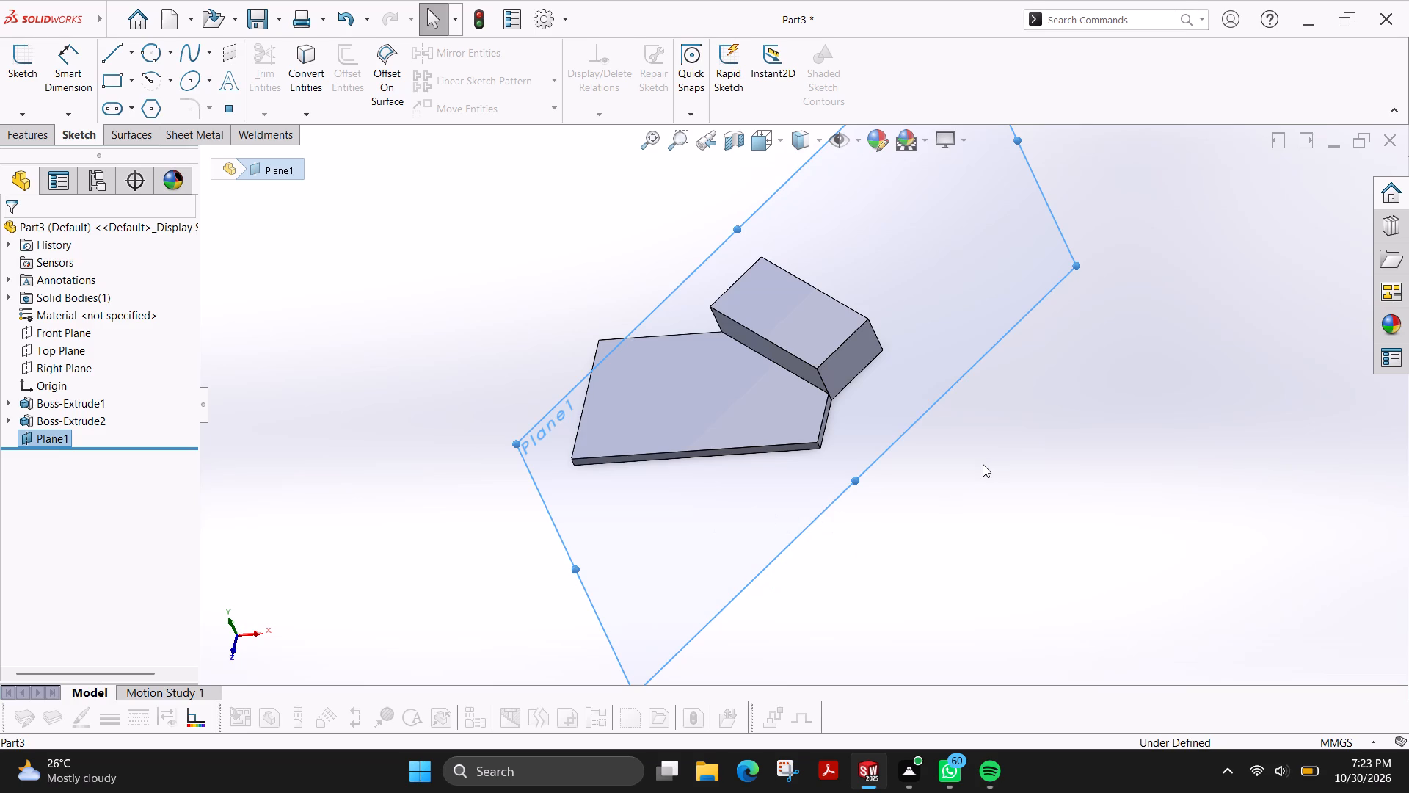
key(Escape)
key(ctrl+z)
key(ctrl+z)
key(ctrl+z)
key(ctrl+z)
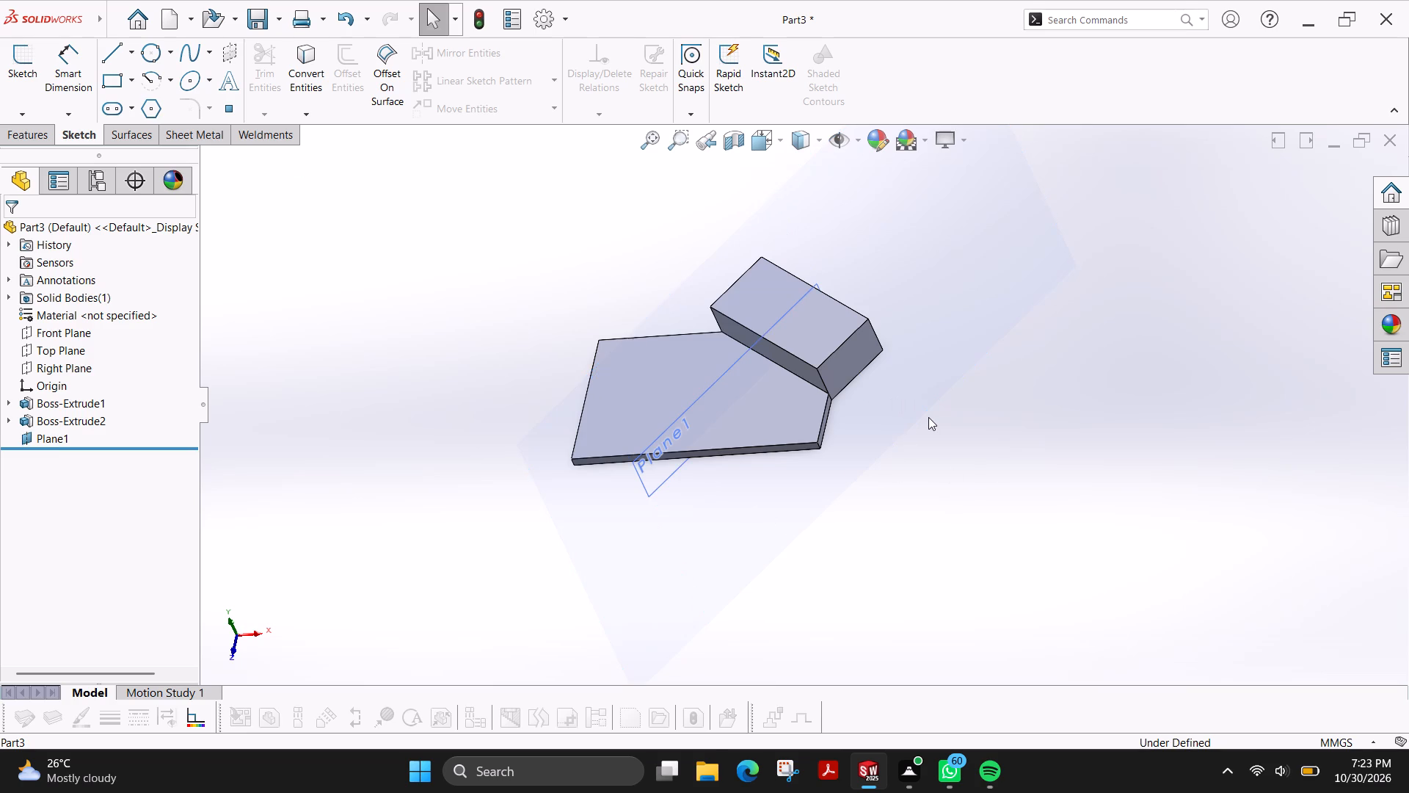
key(ctrl+z)
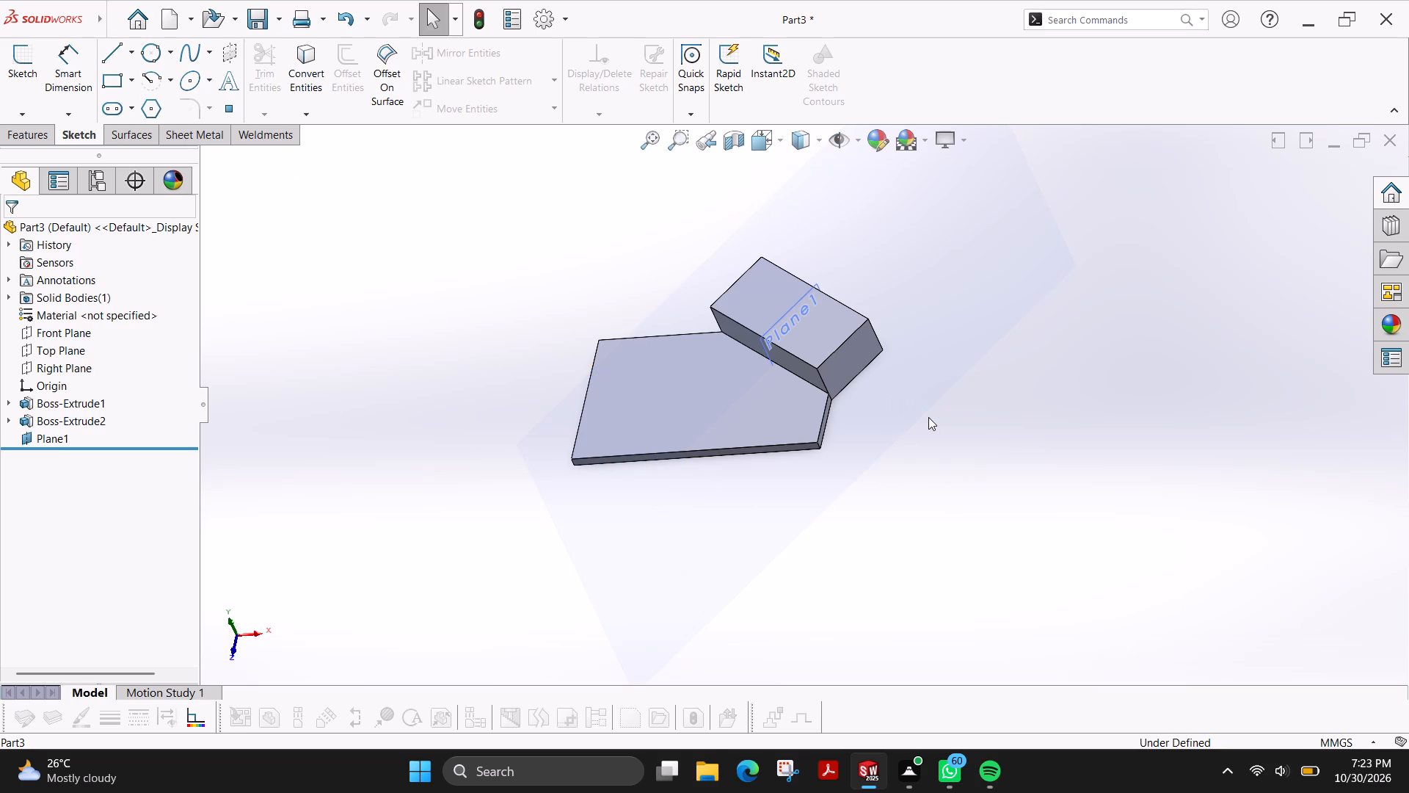
key(ctrl+z)
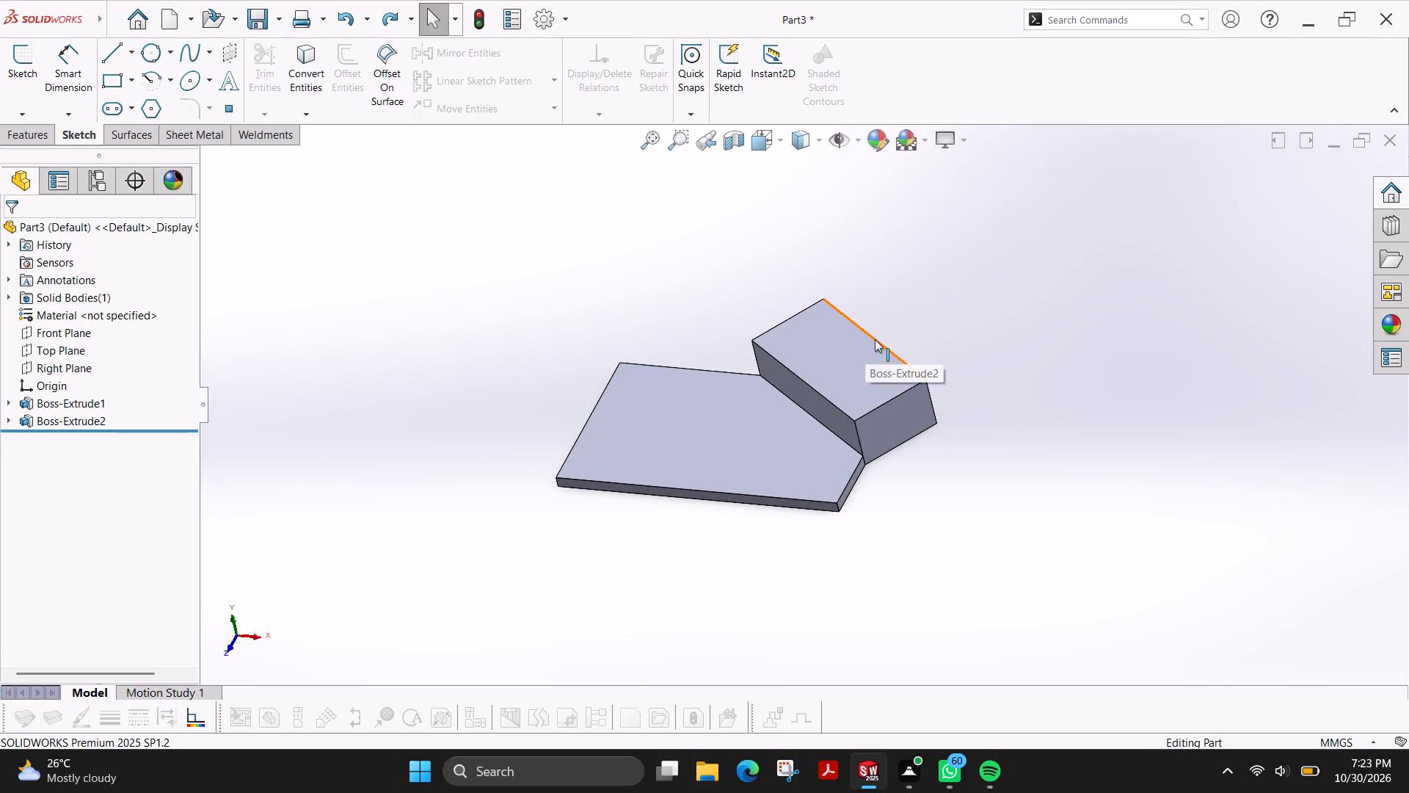
Undo both extrusions back to Sketch1 and redo only the base extrusion.
key(ctrl+z)
key(ctrl+z)
key(ctrl+z)
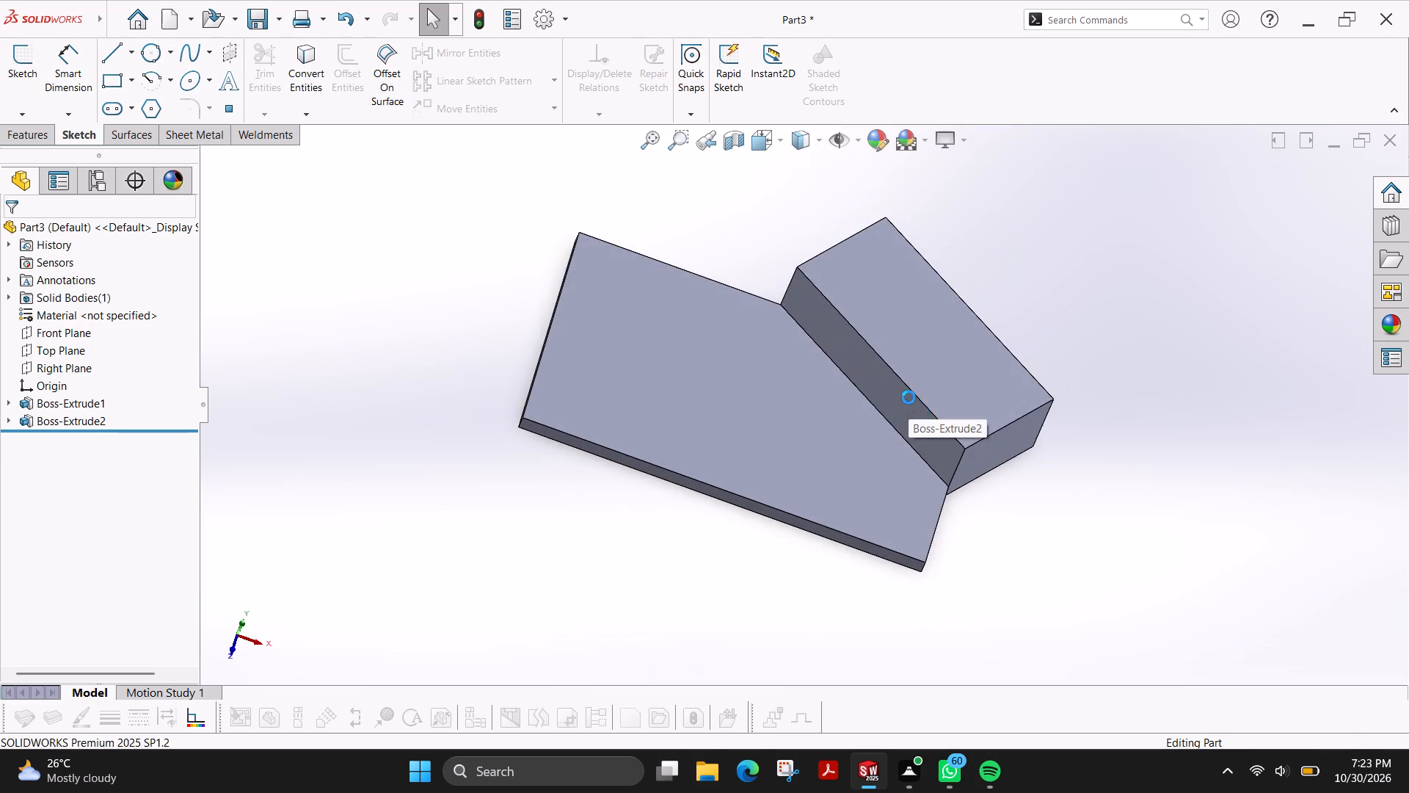
key(ctrl+z)
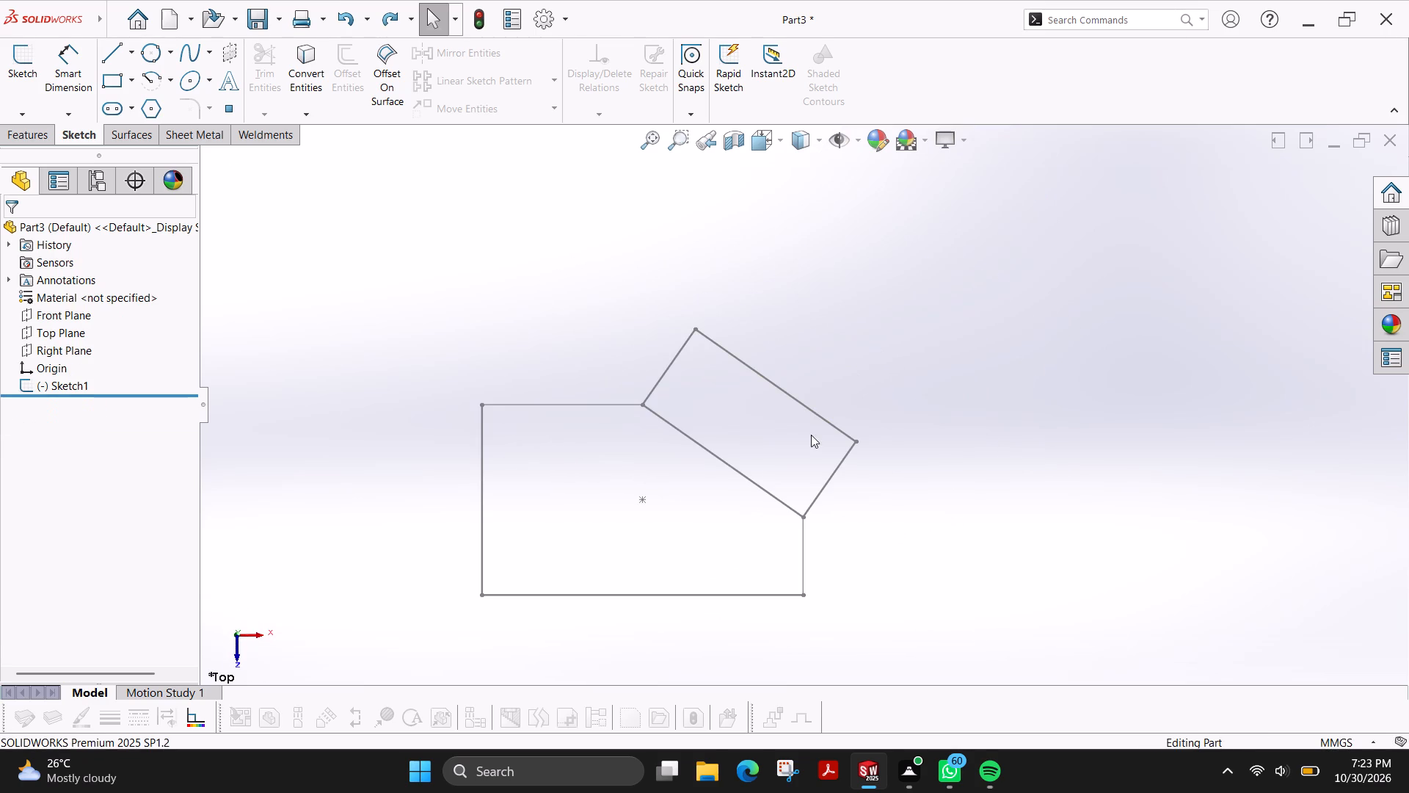
key(ctrl+y)
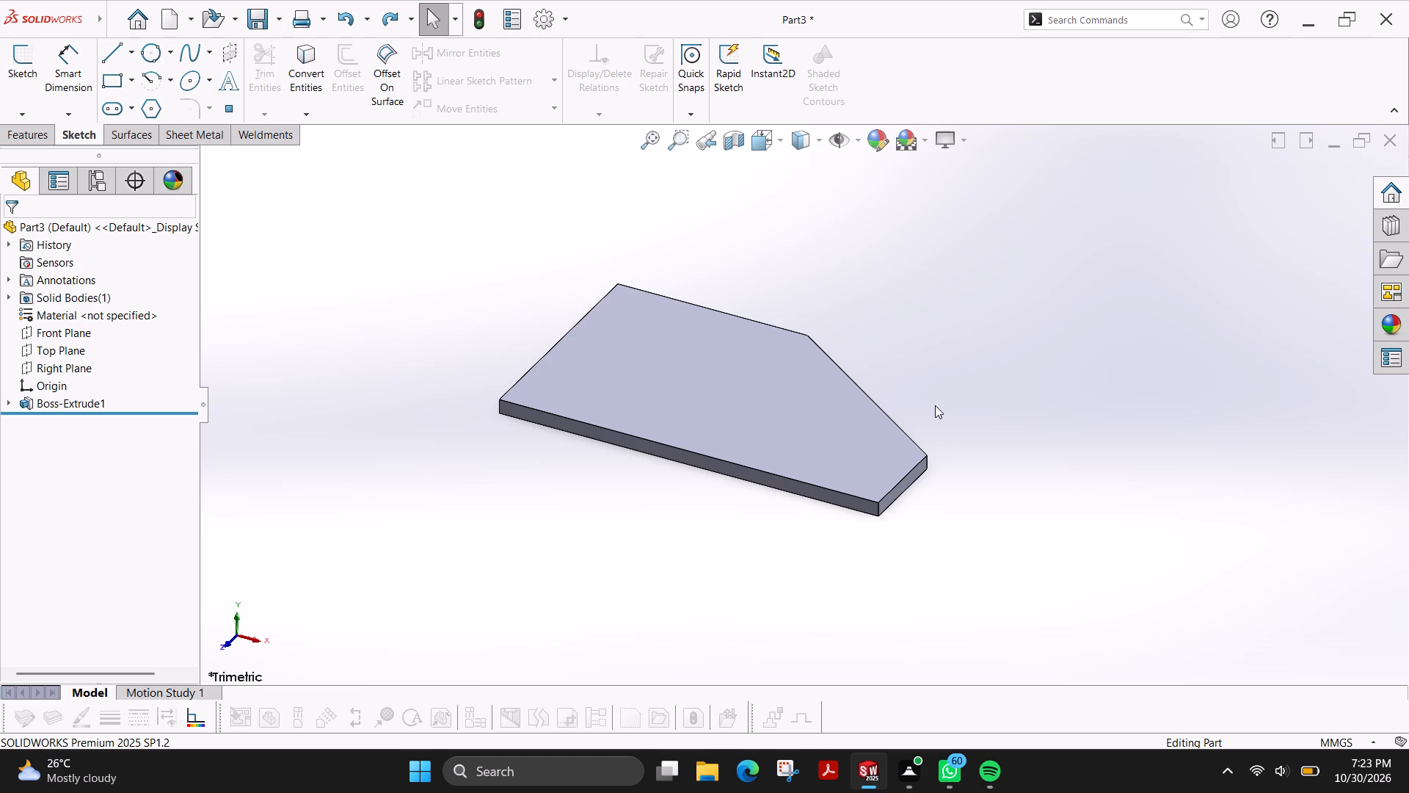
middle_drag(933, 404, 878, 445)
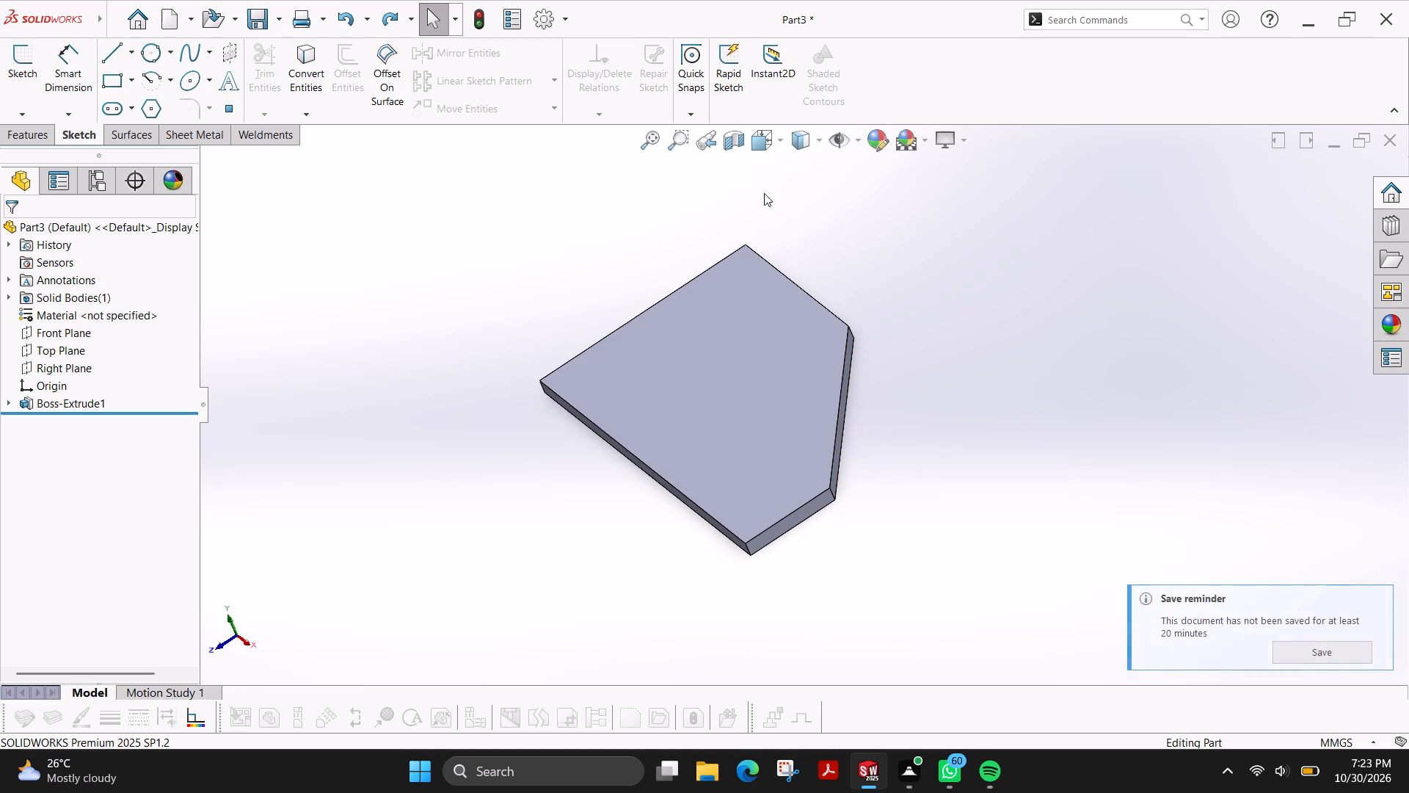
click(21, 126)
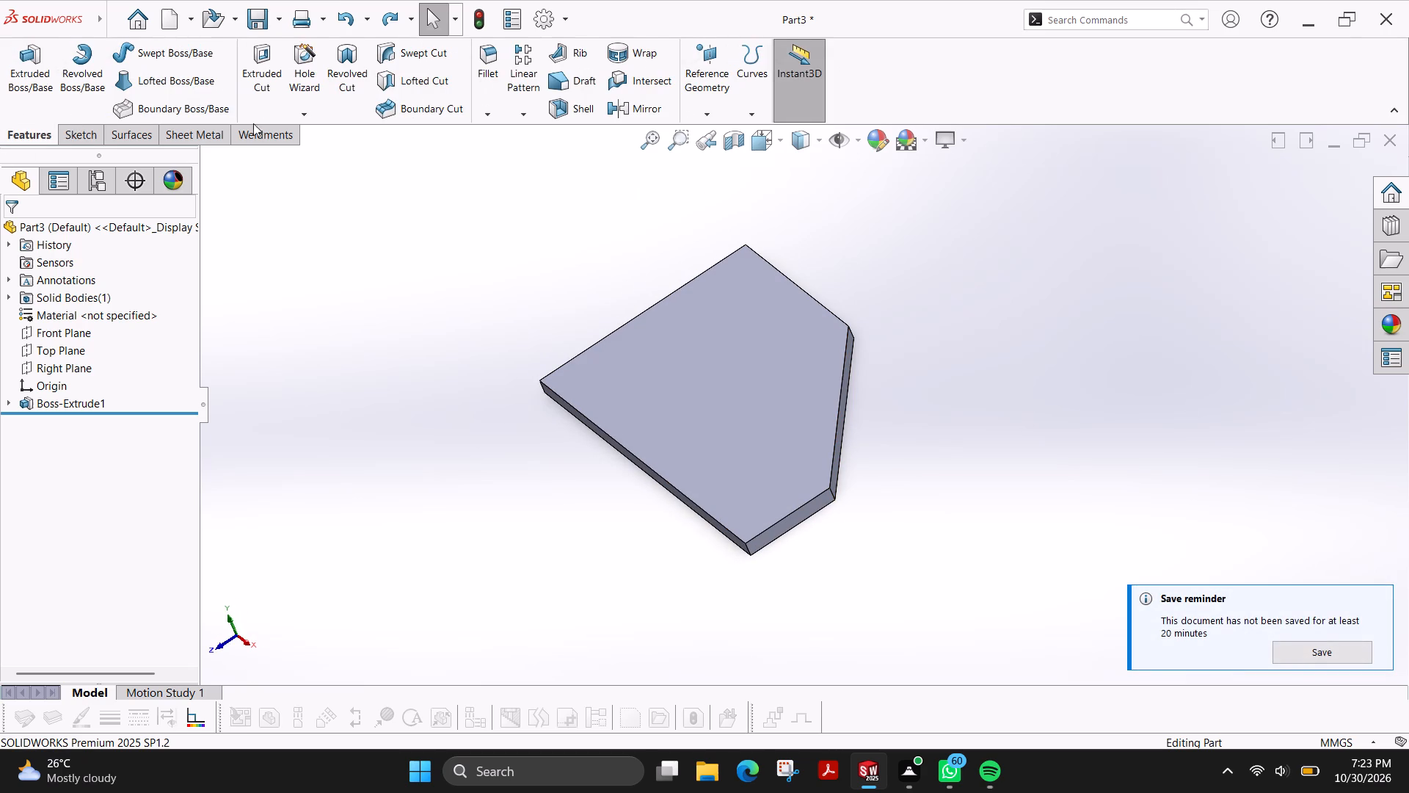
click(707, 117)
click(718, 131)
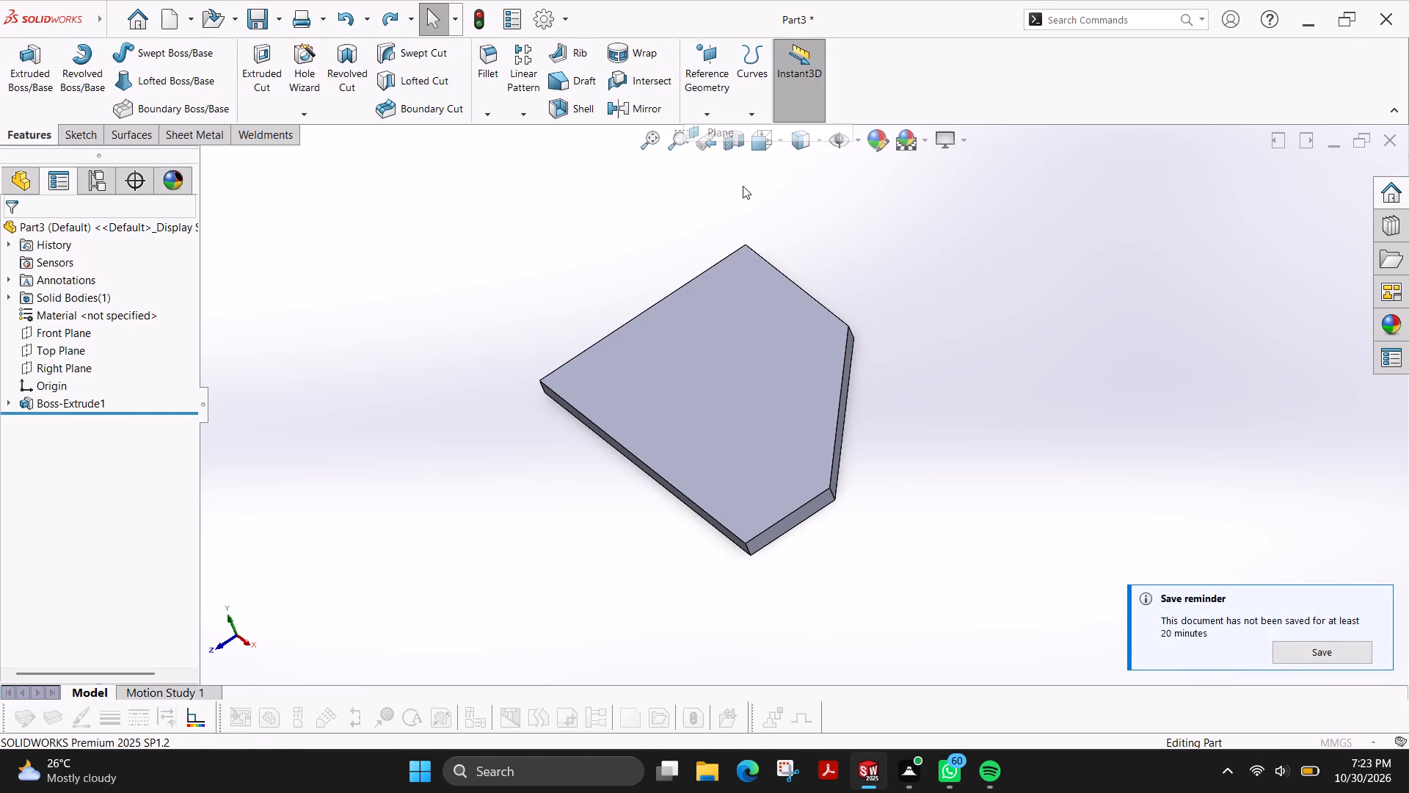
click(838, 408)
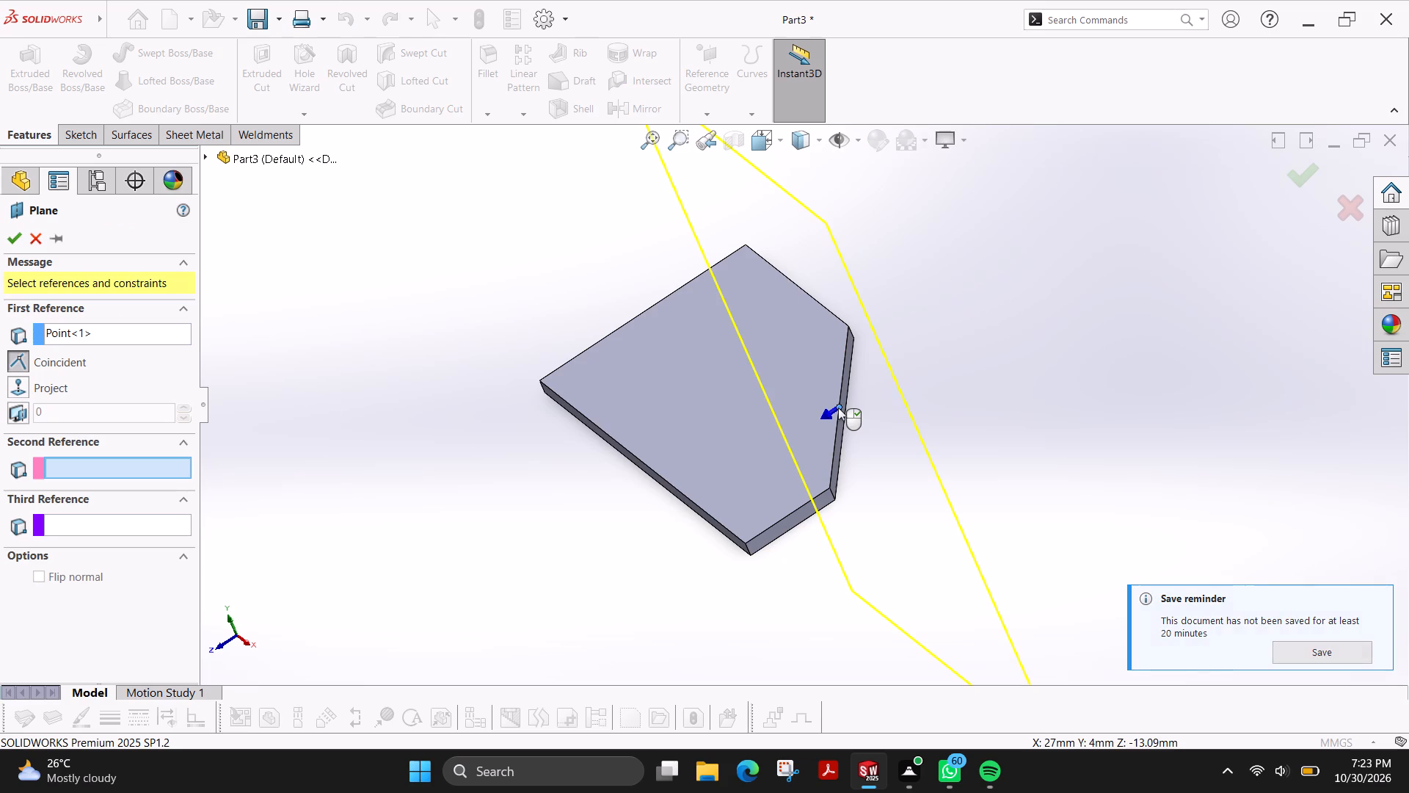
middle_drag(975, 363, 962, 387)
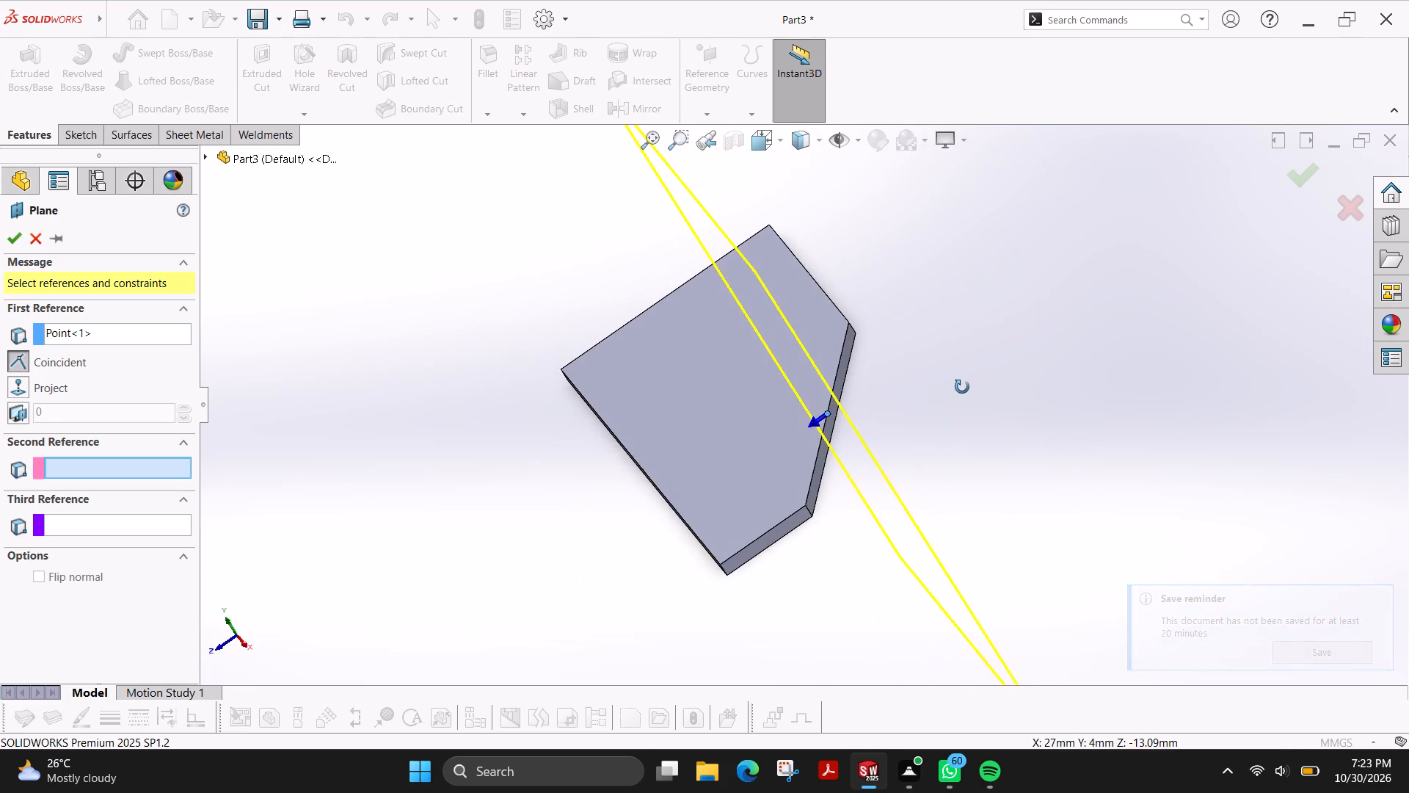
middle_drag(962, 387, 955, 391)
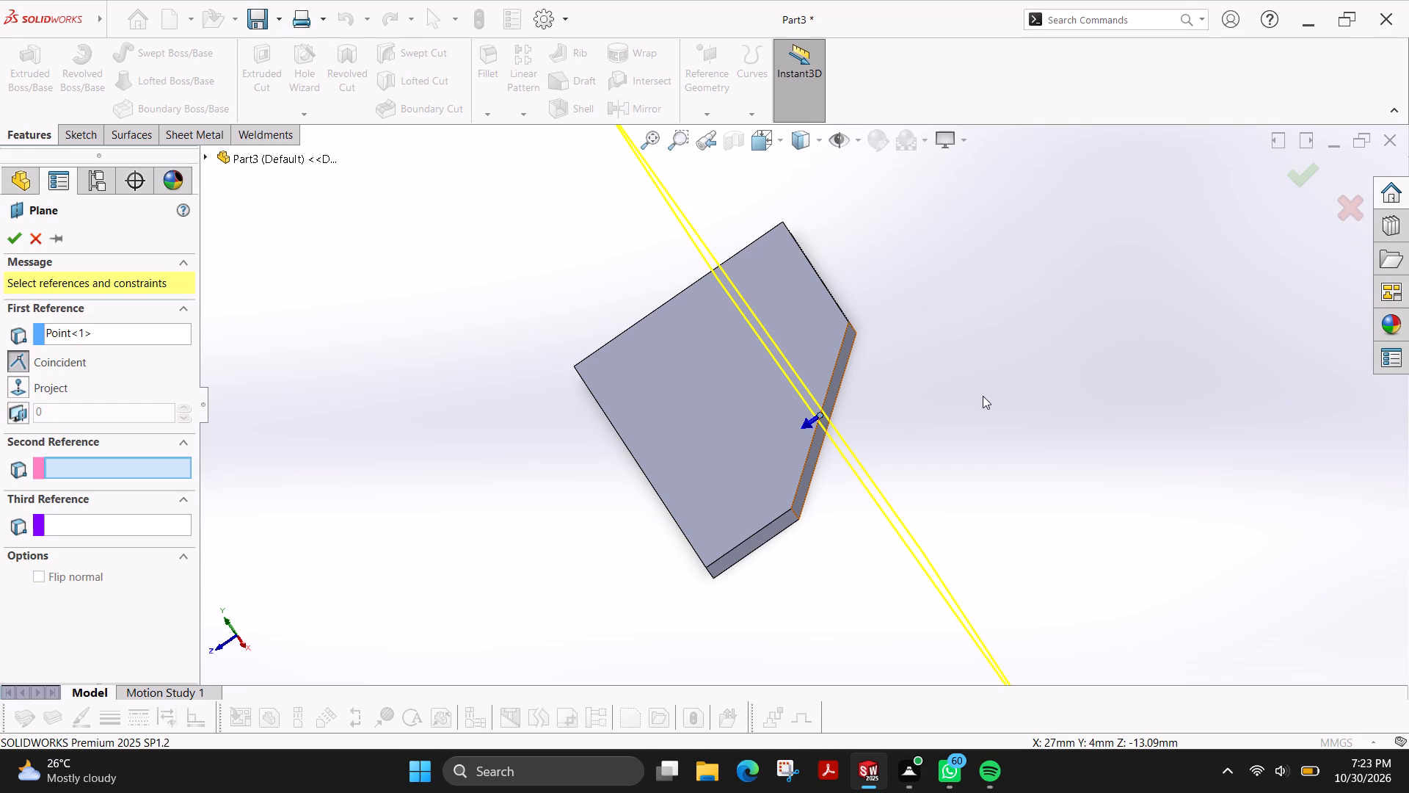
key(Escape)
Sketch a corner rectangle on the base's slanted side face, covering the whole face at about 65.92 by 4 mm.
middle_drag(909, 370, 996, 393)
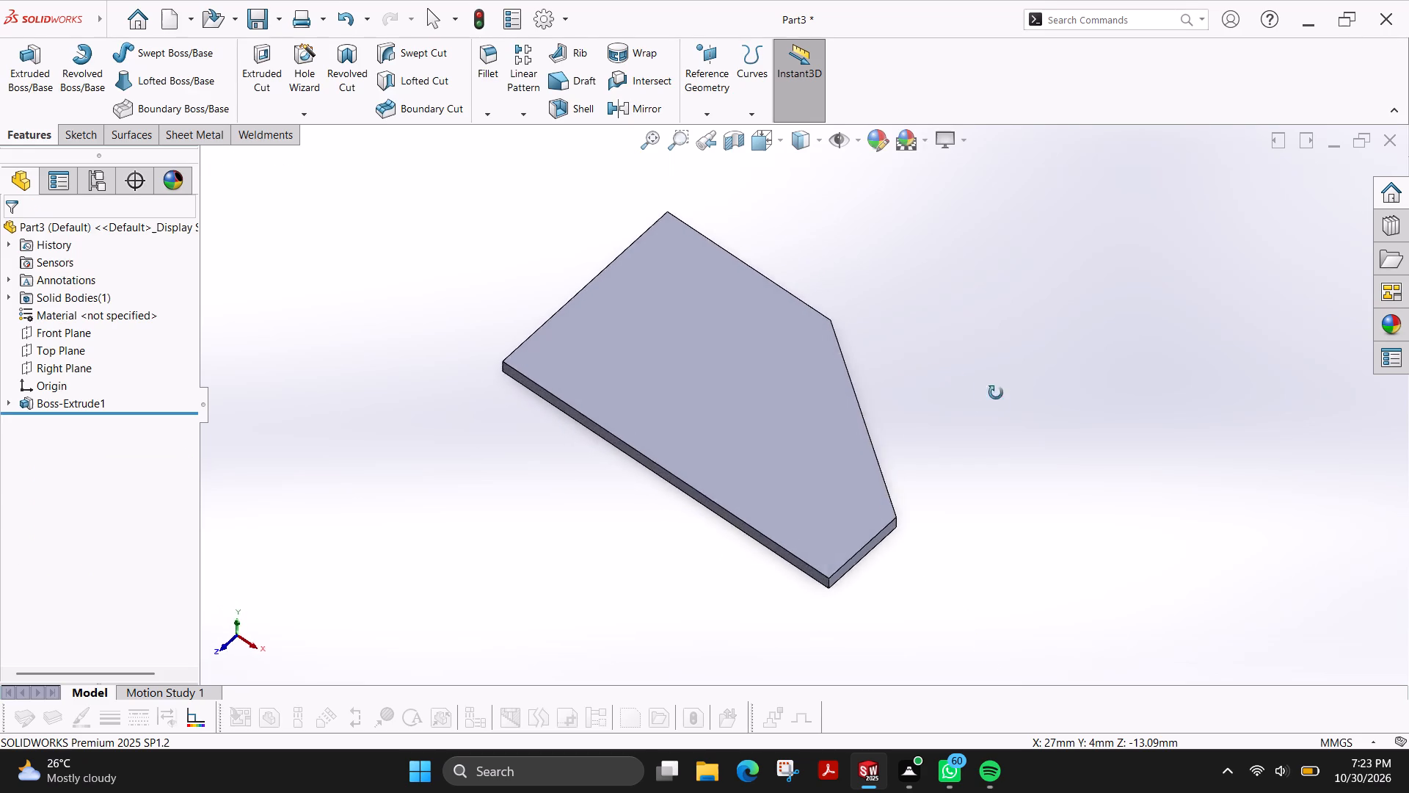
middle_drag(996, 393, 980, 567)
middle_drag(917, 448, 914, 448)
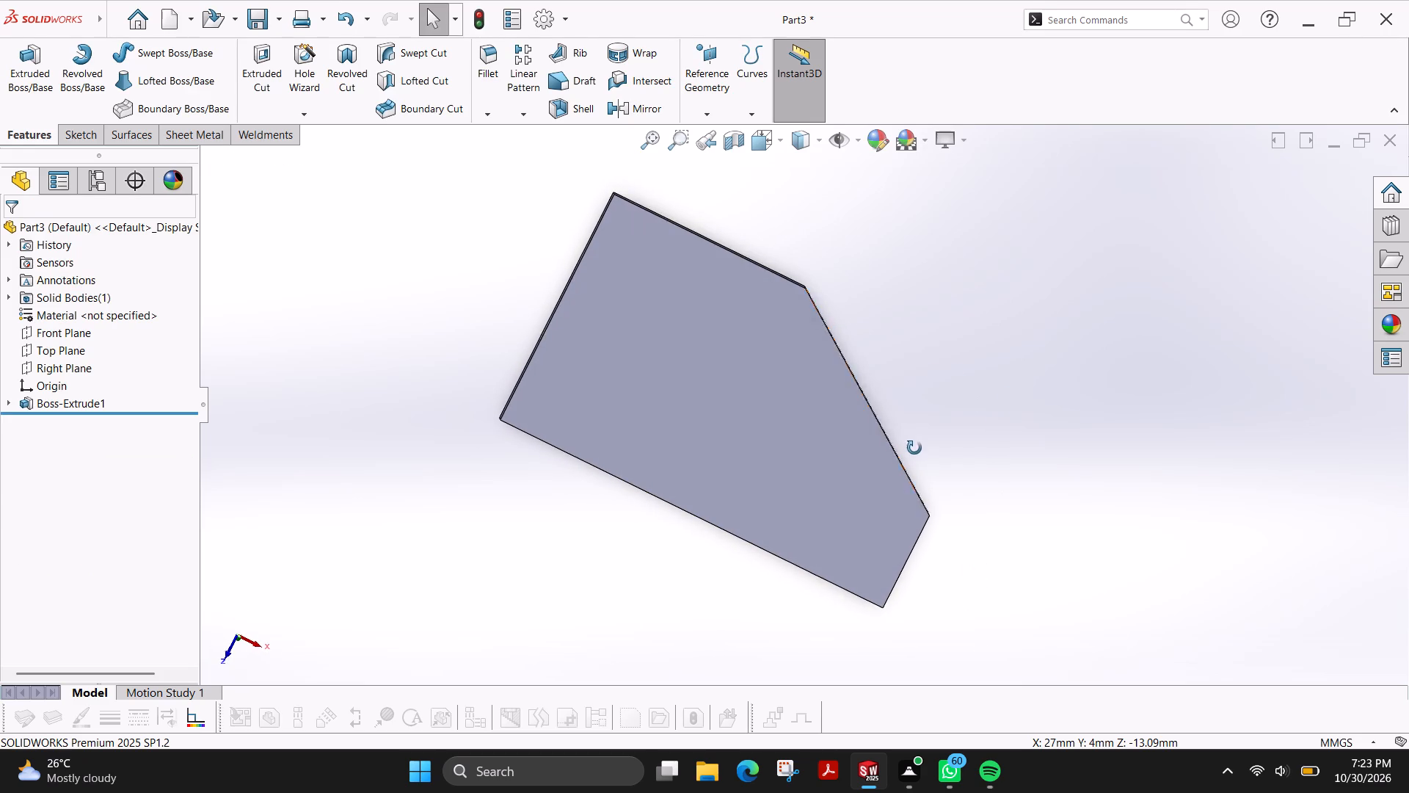
middle_drag(914, 448, 895, 455)
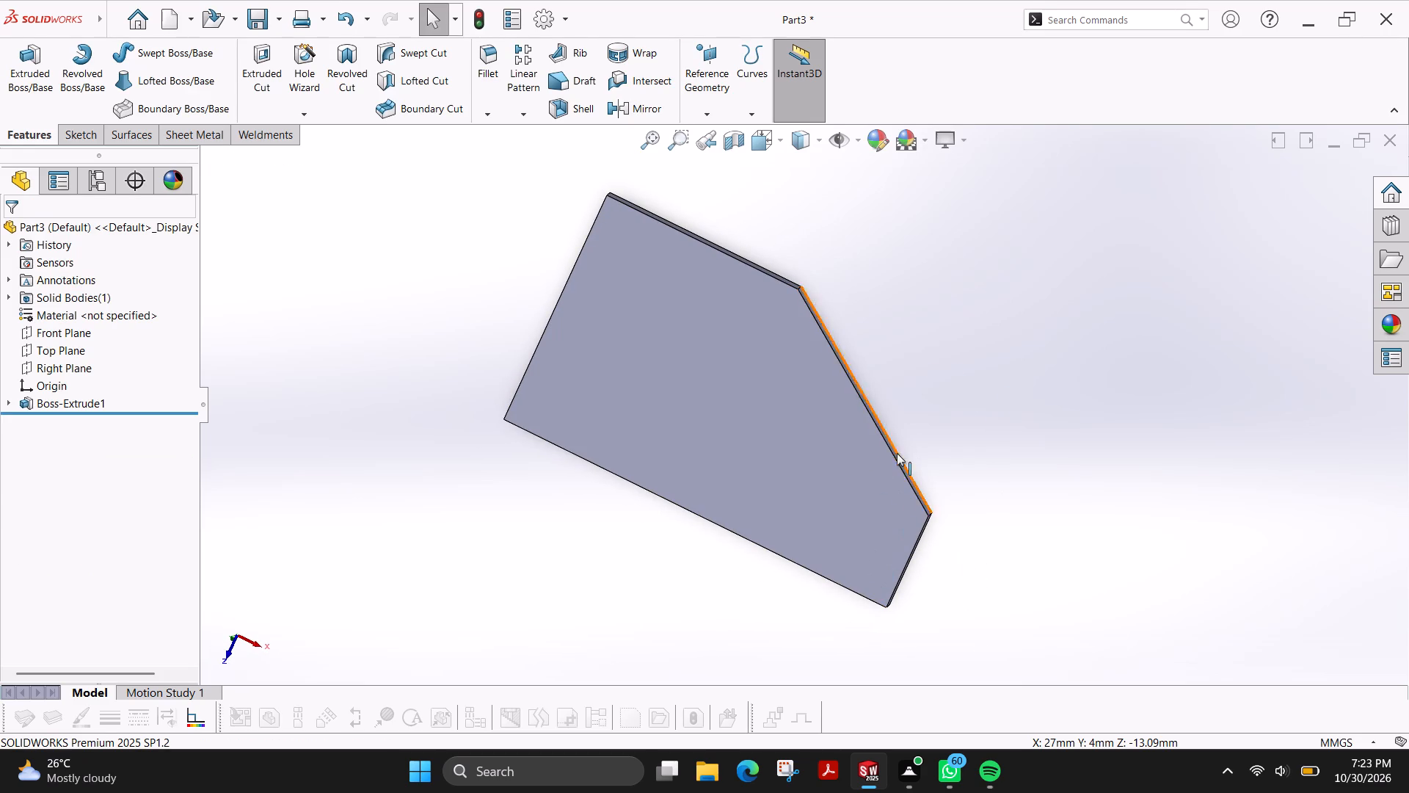
middle_drag(889, 452, 773, 391)
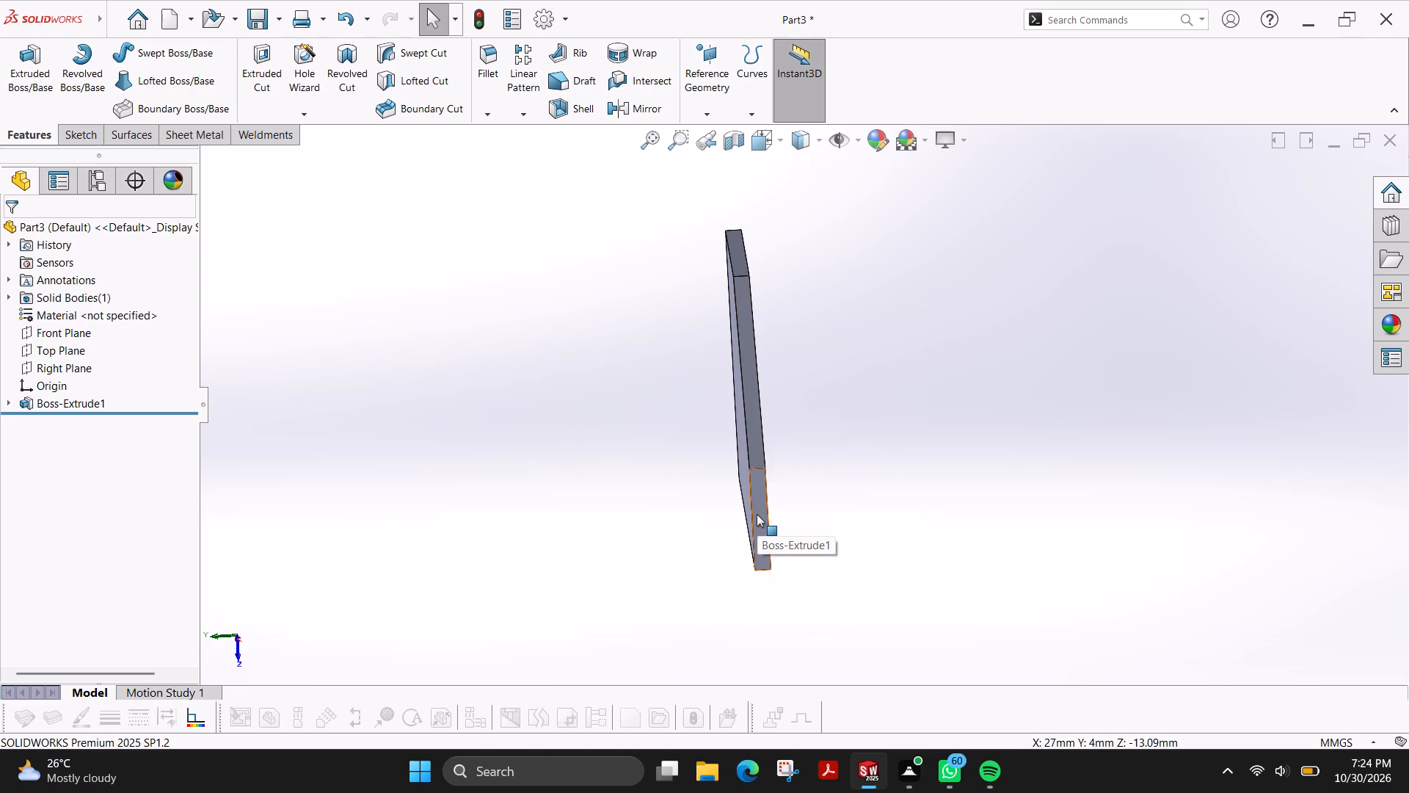
middle_drag(812, 350, 892, 281)
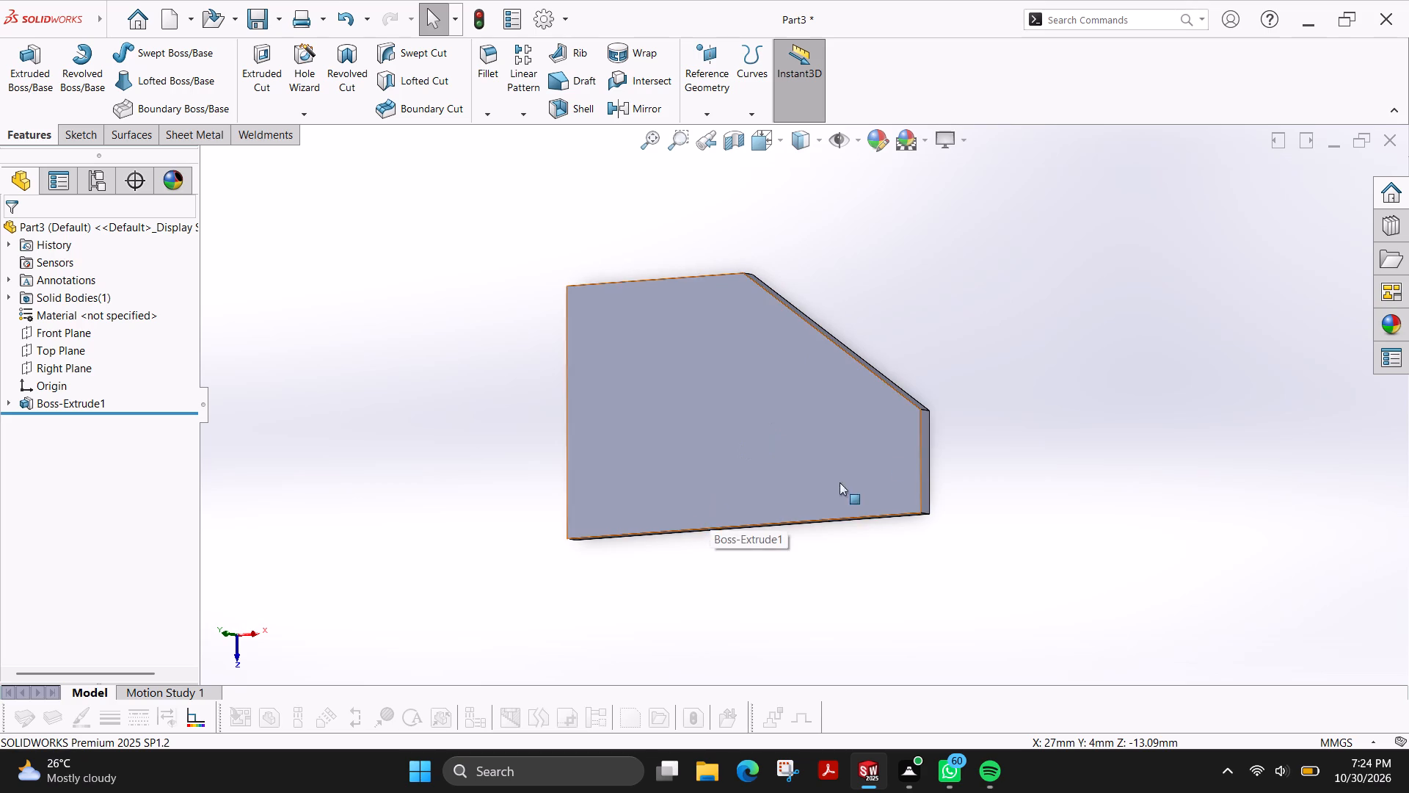
middle_drag(1030, 381, 944, 414)
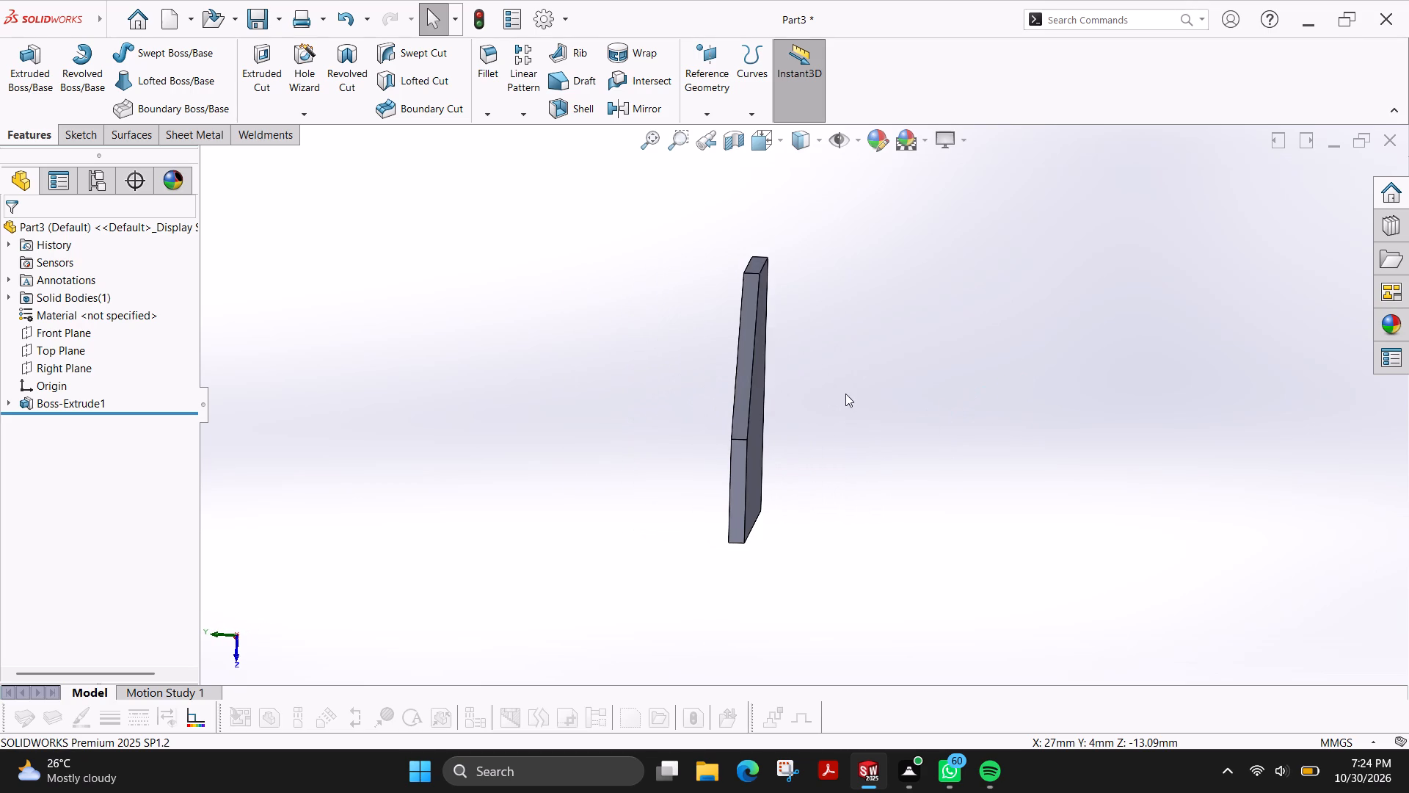
click(742, 420)
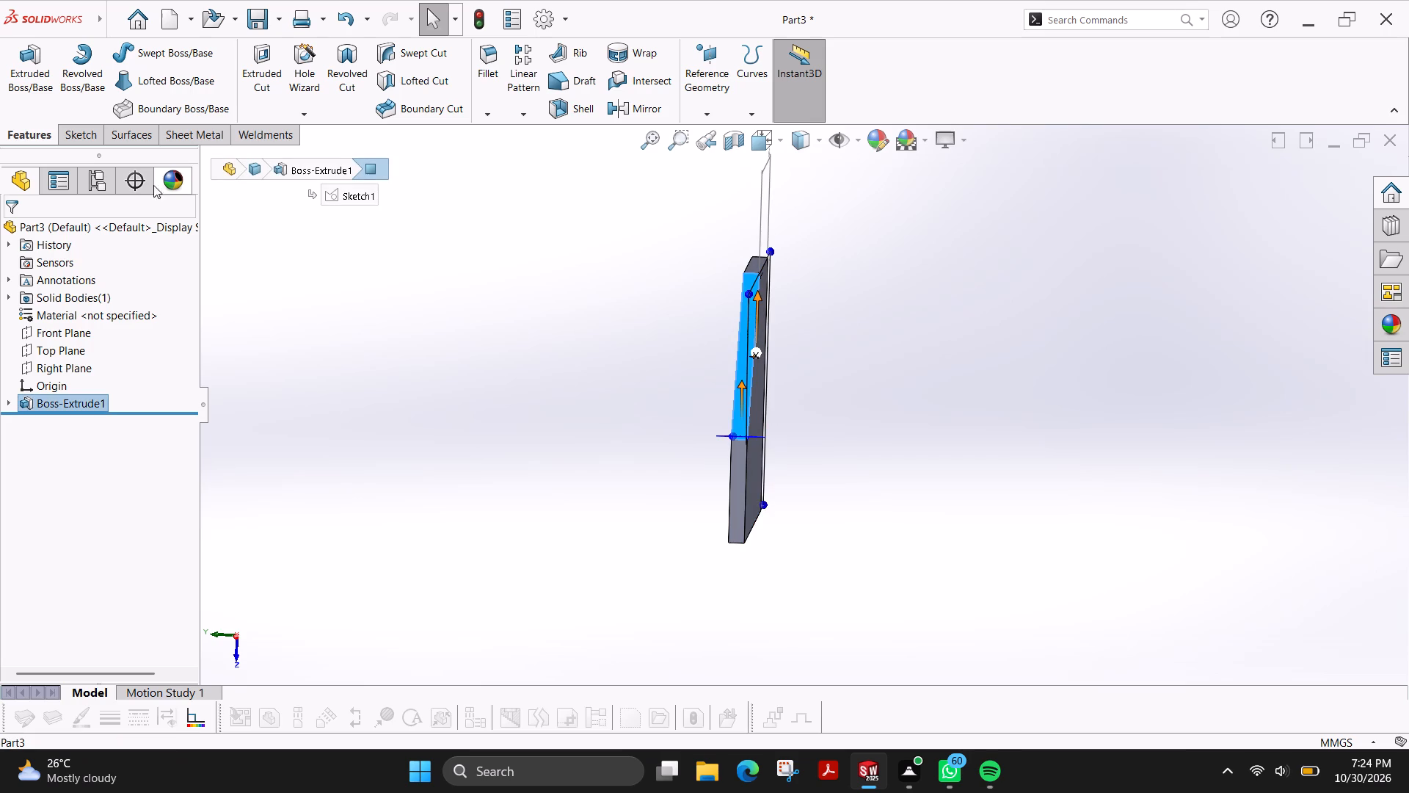
click(82, 133)
click(26, 72)
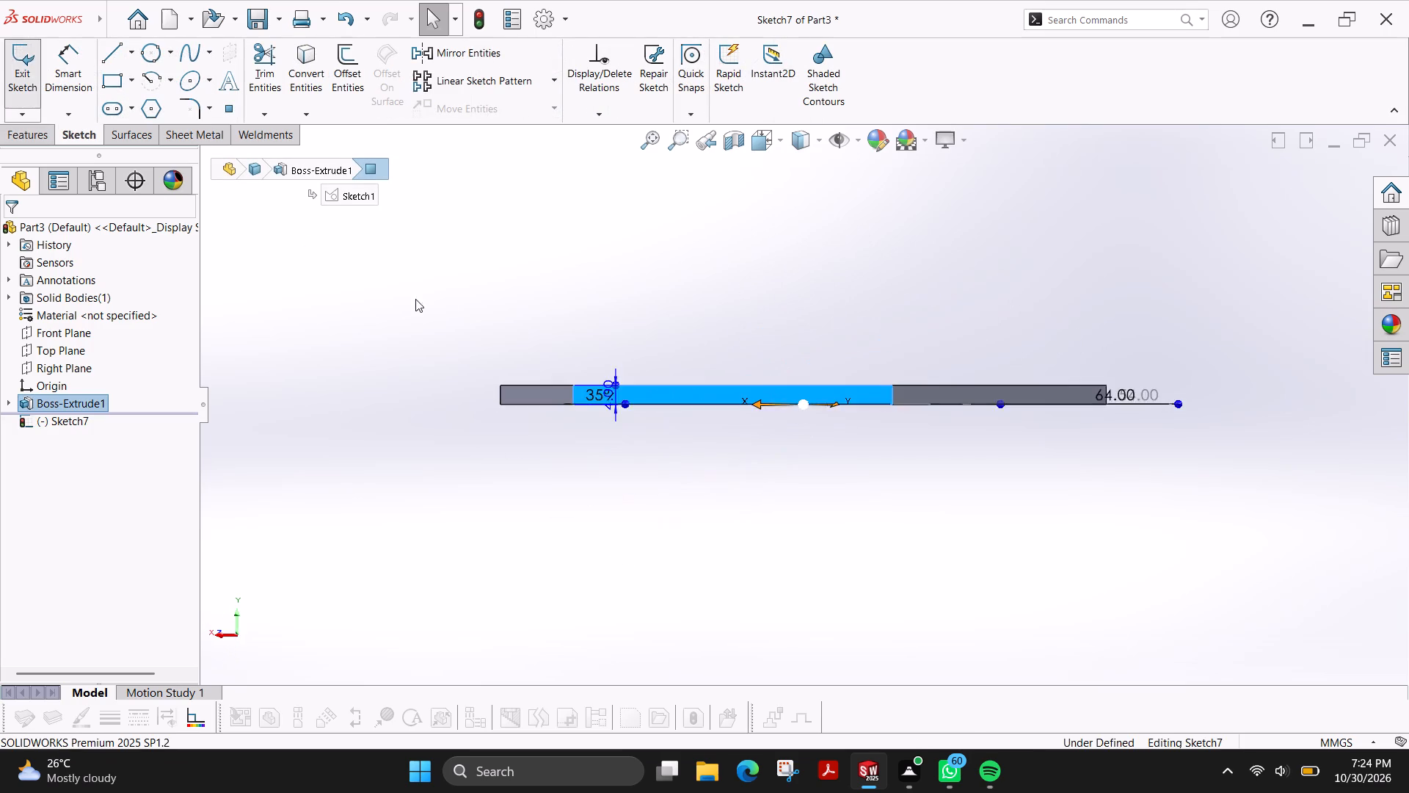
scroll(548, 253, down, 1)
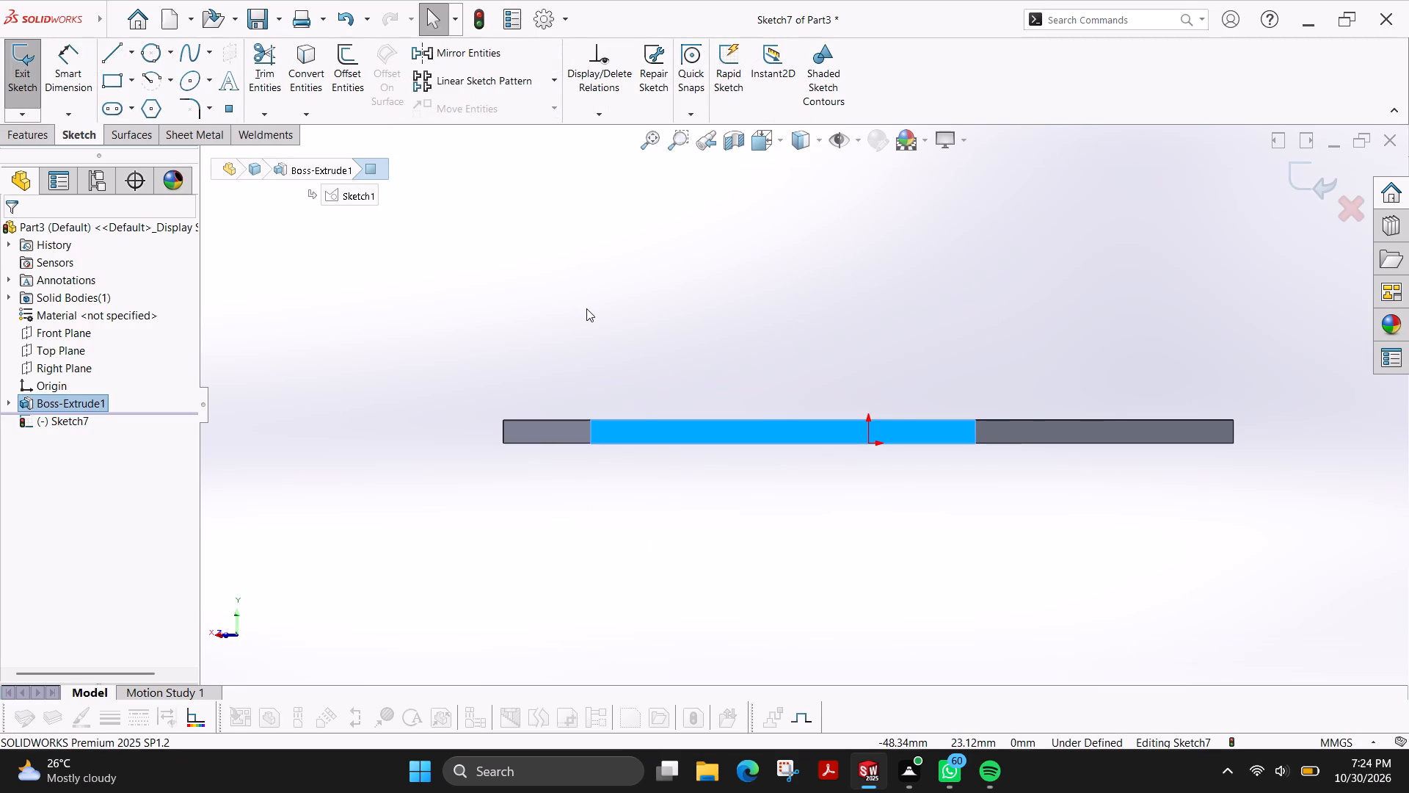
click(109, 76)
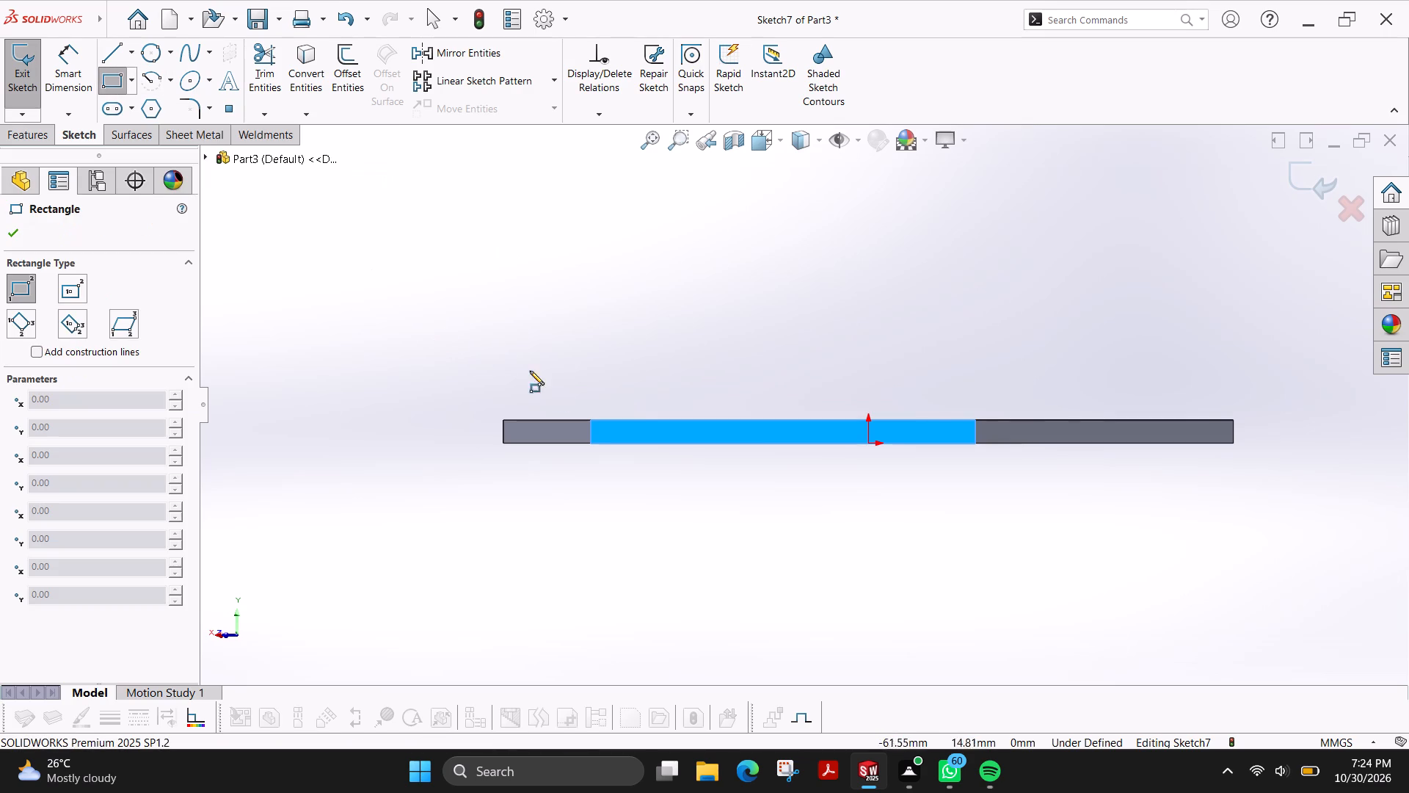
click(590, 445)
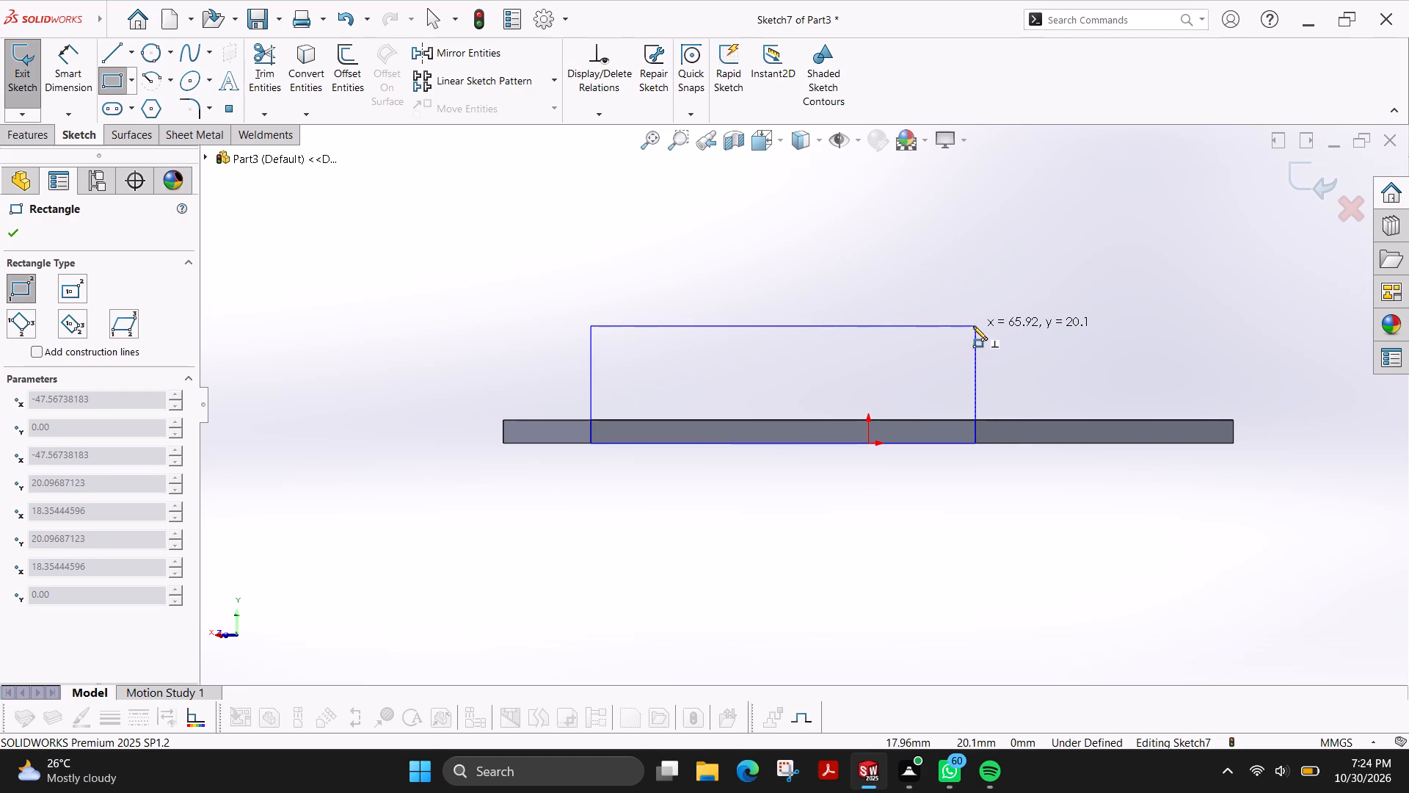
click(974, 419)
Extrude the rectangle outward from the slanted face as a Blind boss of 10 mm, merged with the base.
middle_drag(688, 292, 807, 419)
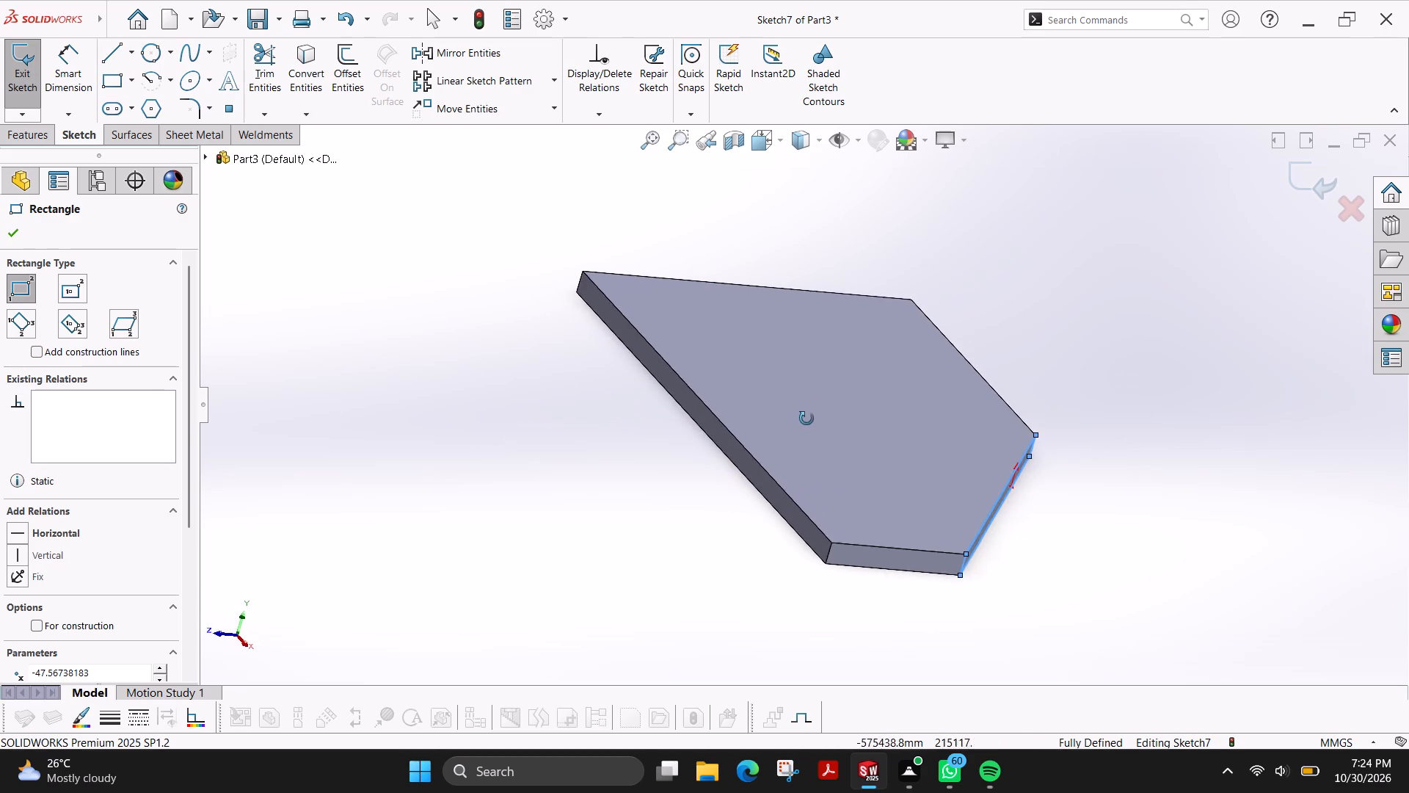
middle_drag(807, 419, 809, 443)
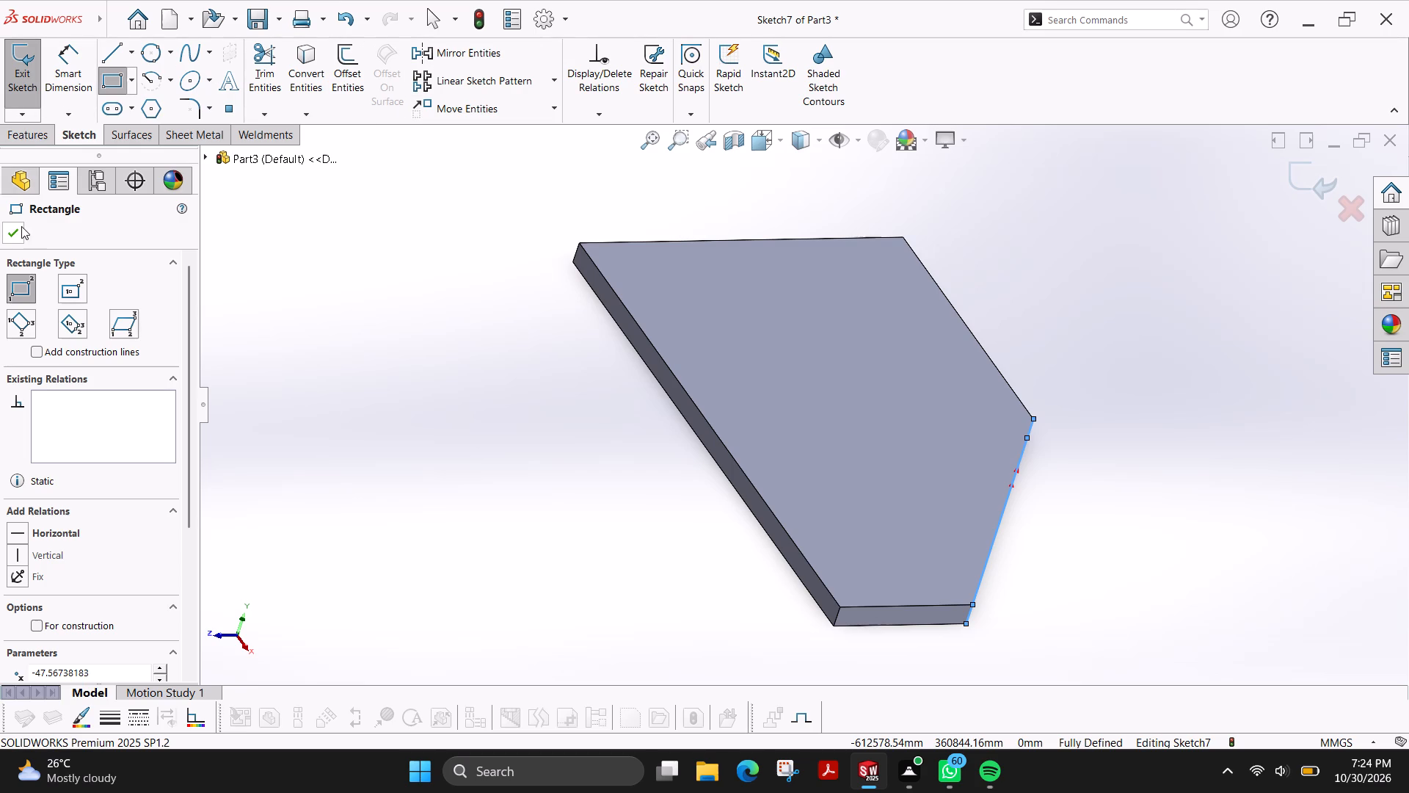
click(34, 125)
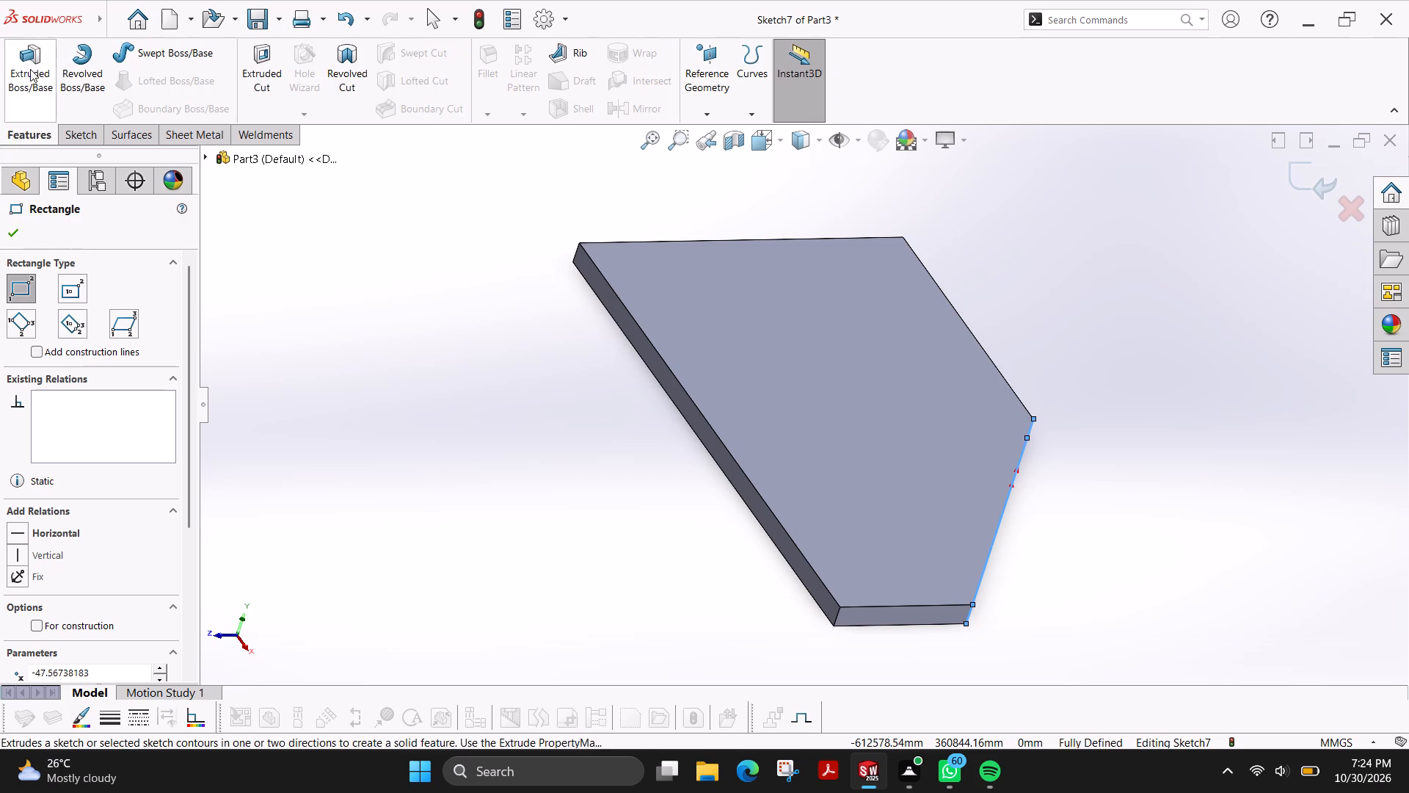
click(29, 68)
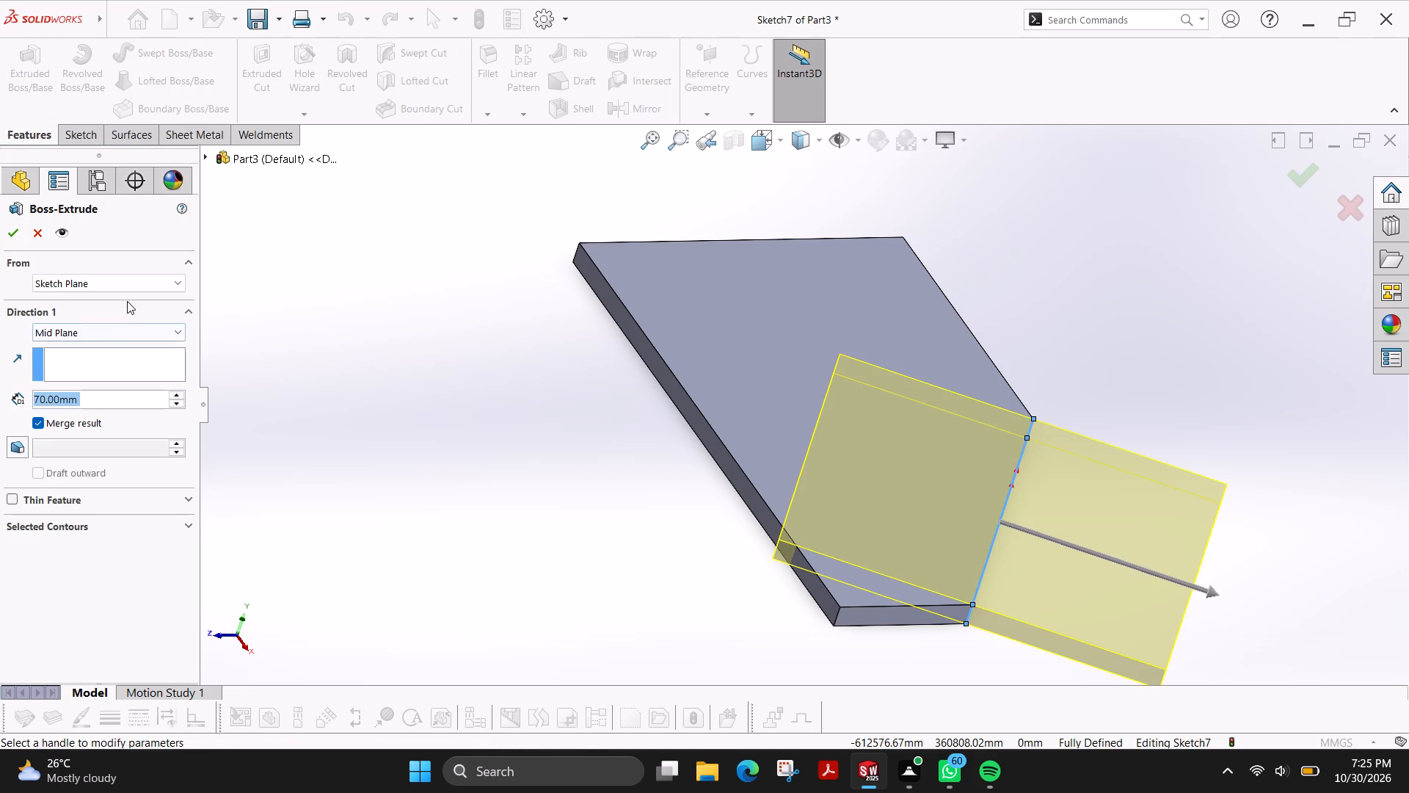
click(117, 333)
click(82, 352)
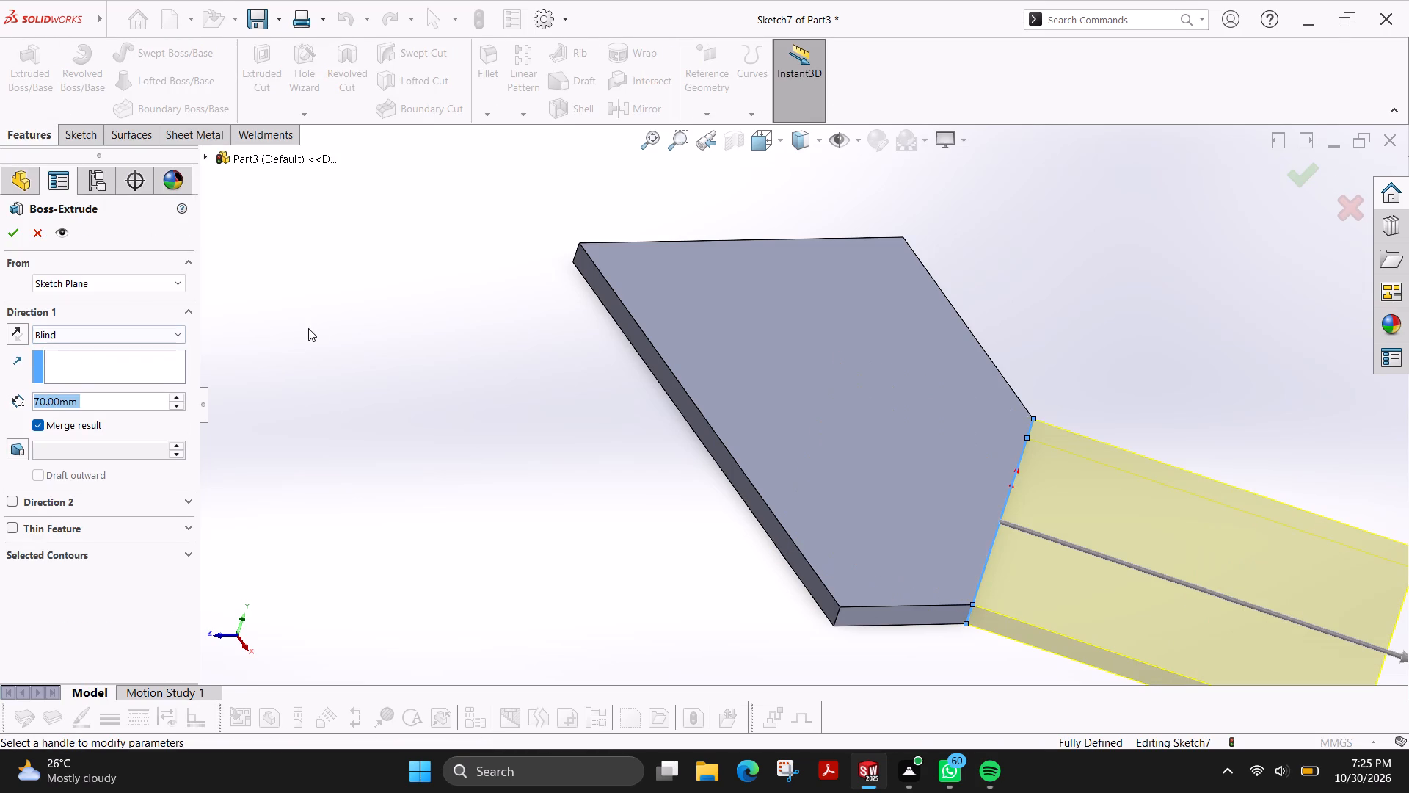
scroll(309, 327, down, 1)
scroll(264, 327, up, 3)
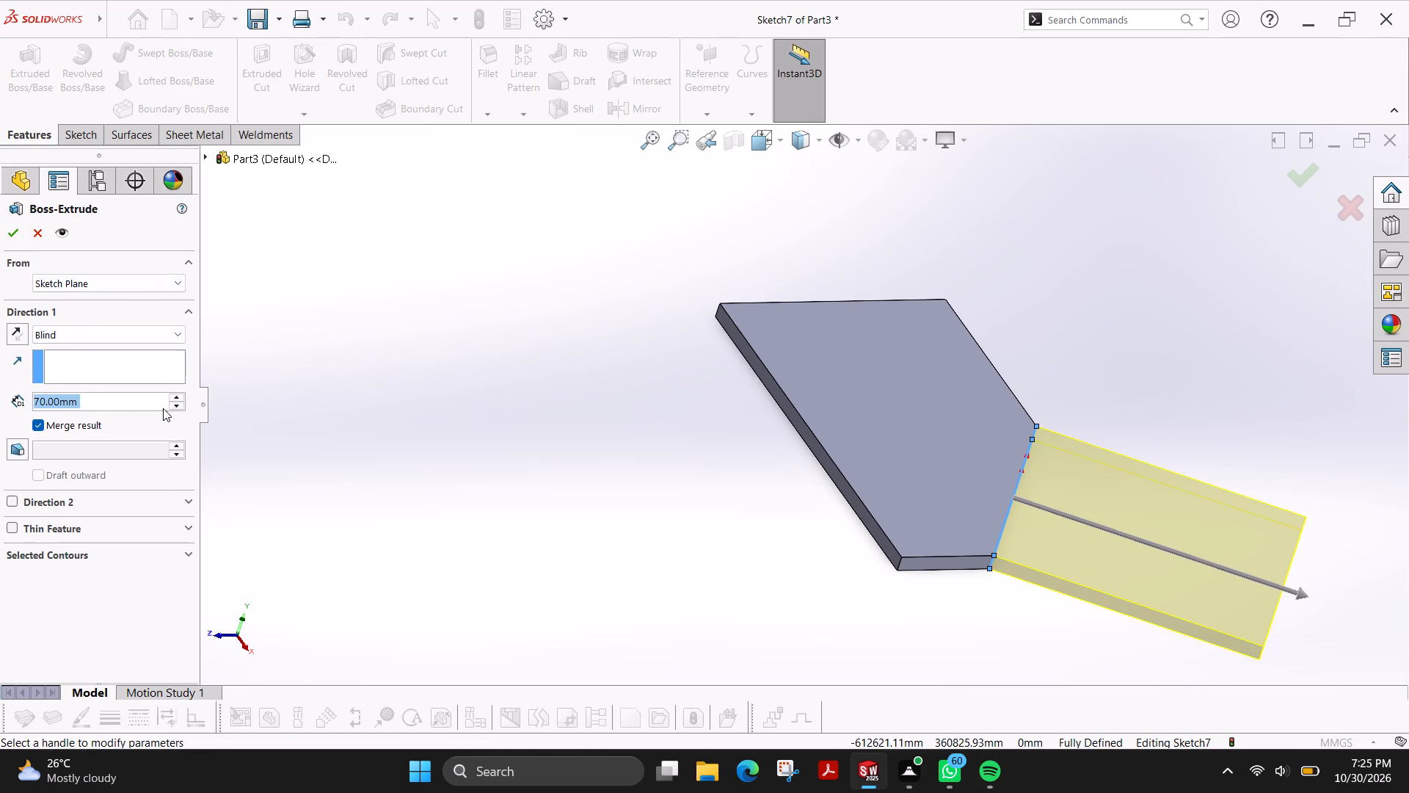
triple_click(174, 405)
triple_click(174, 405)
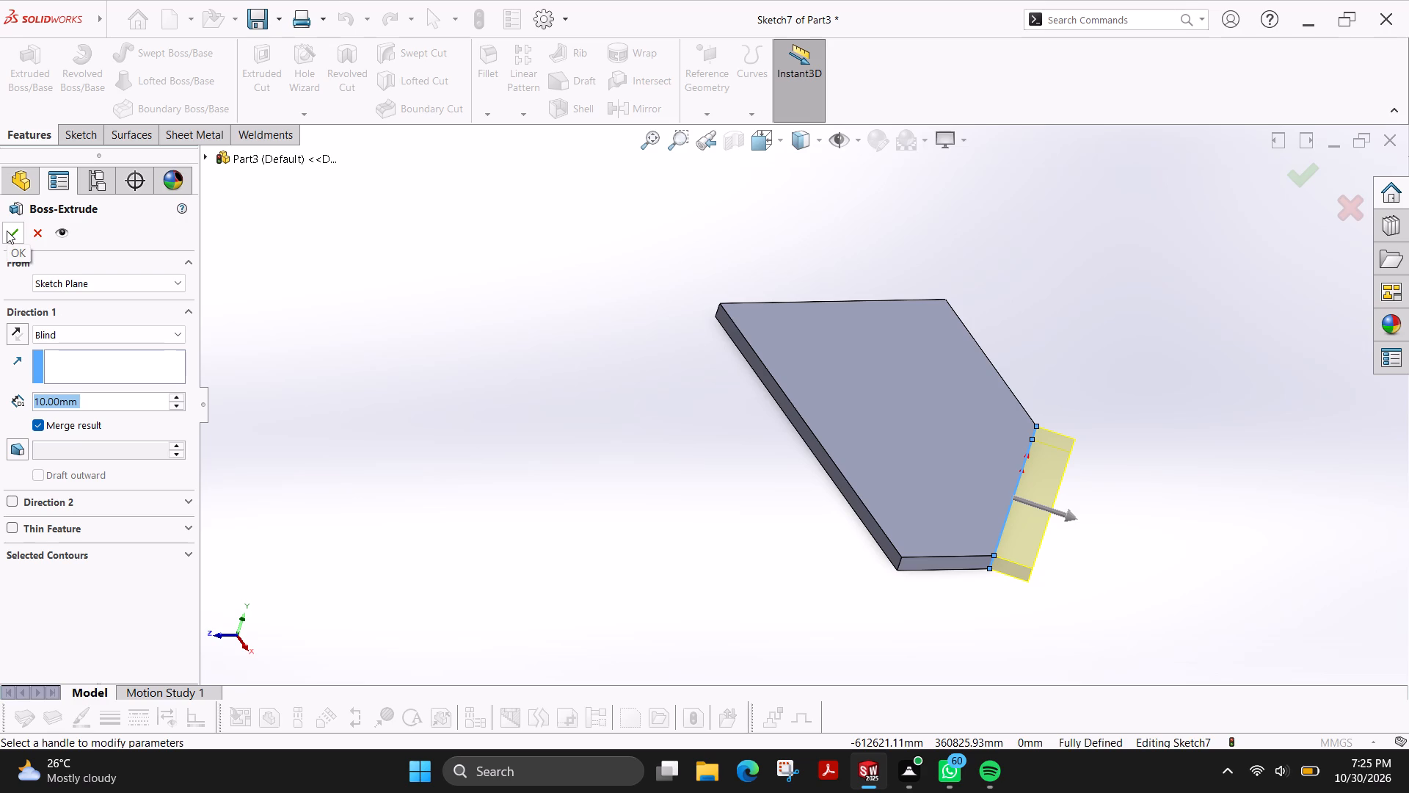
On the extension's narrow end face, sketch a closed bent profile with a 19 mm inner flat leg and slanted leg about 33 mm long, 4 mm thick.
scroll(1097, 510, down, 4)
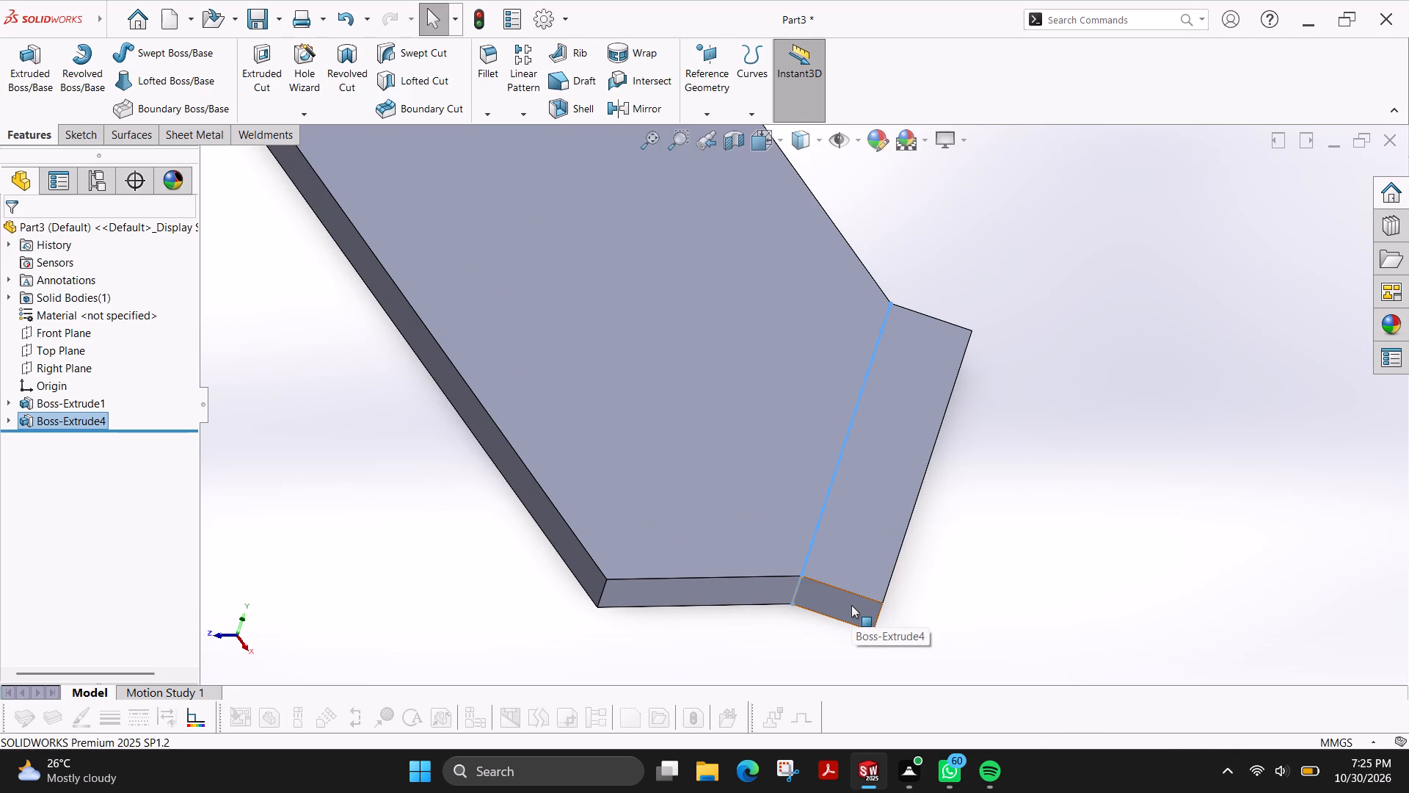
click(851, 605)
click(84, 133)
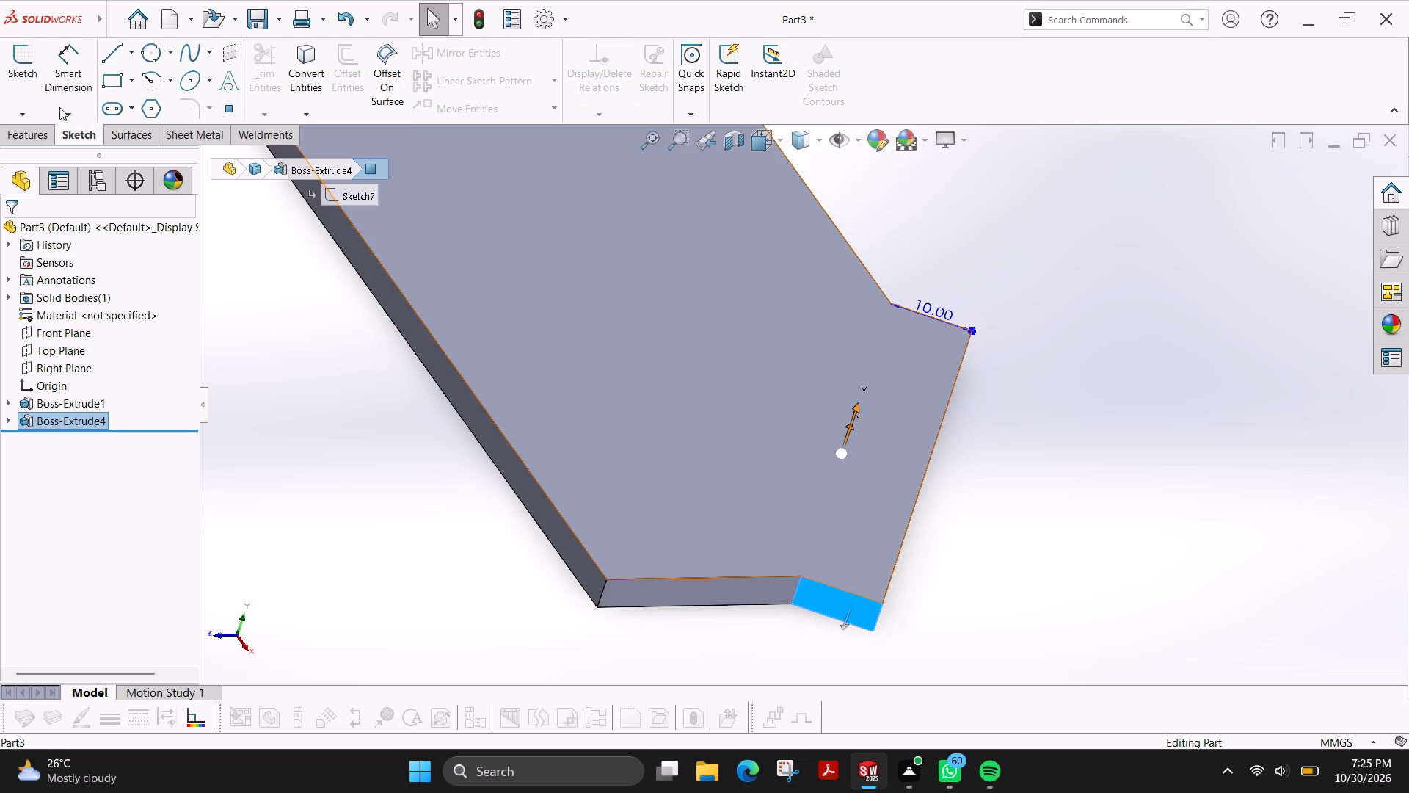
click(26, 57)
scroll(972, 320, down, 3)
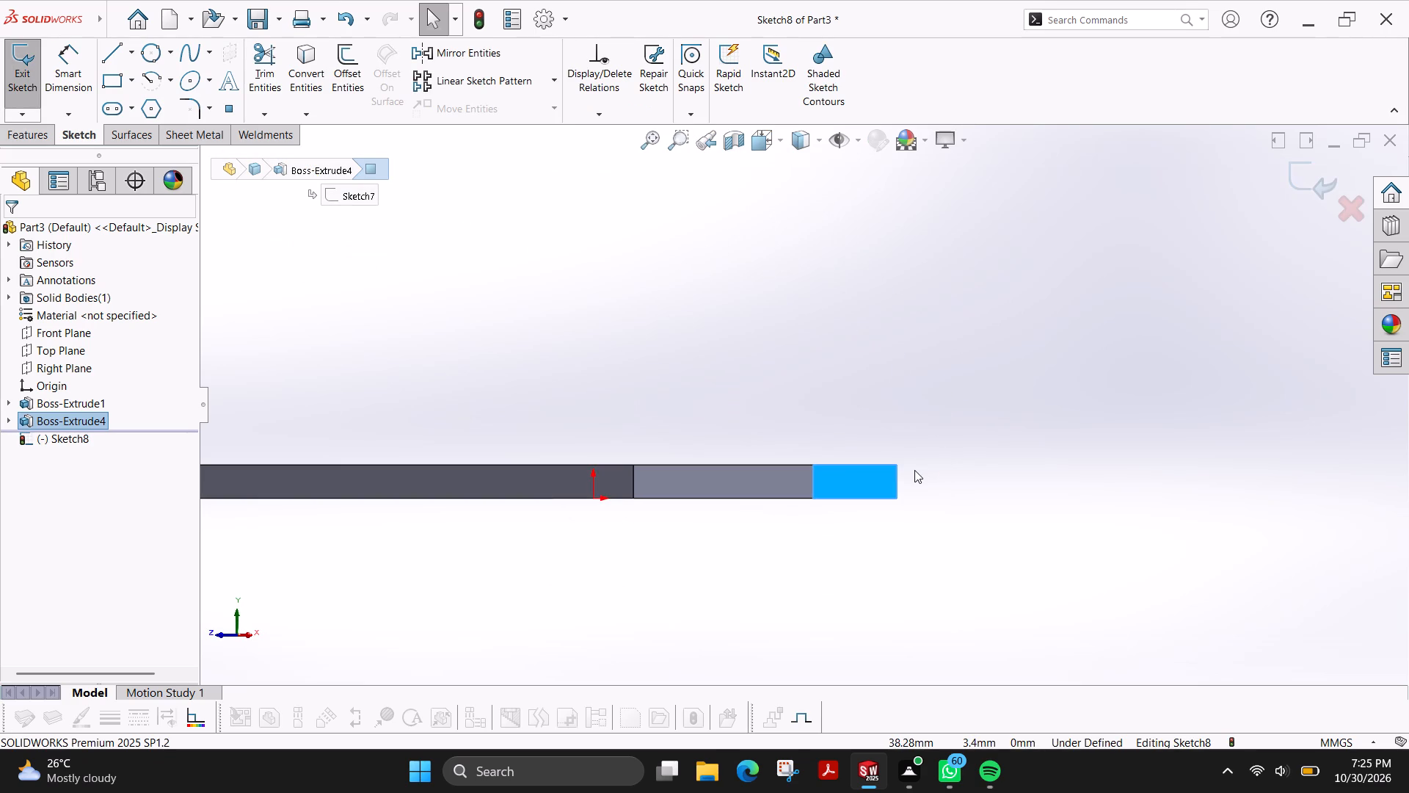
key(Escape)
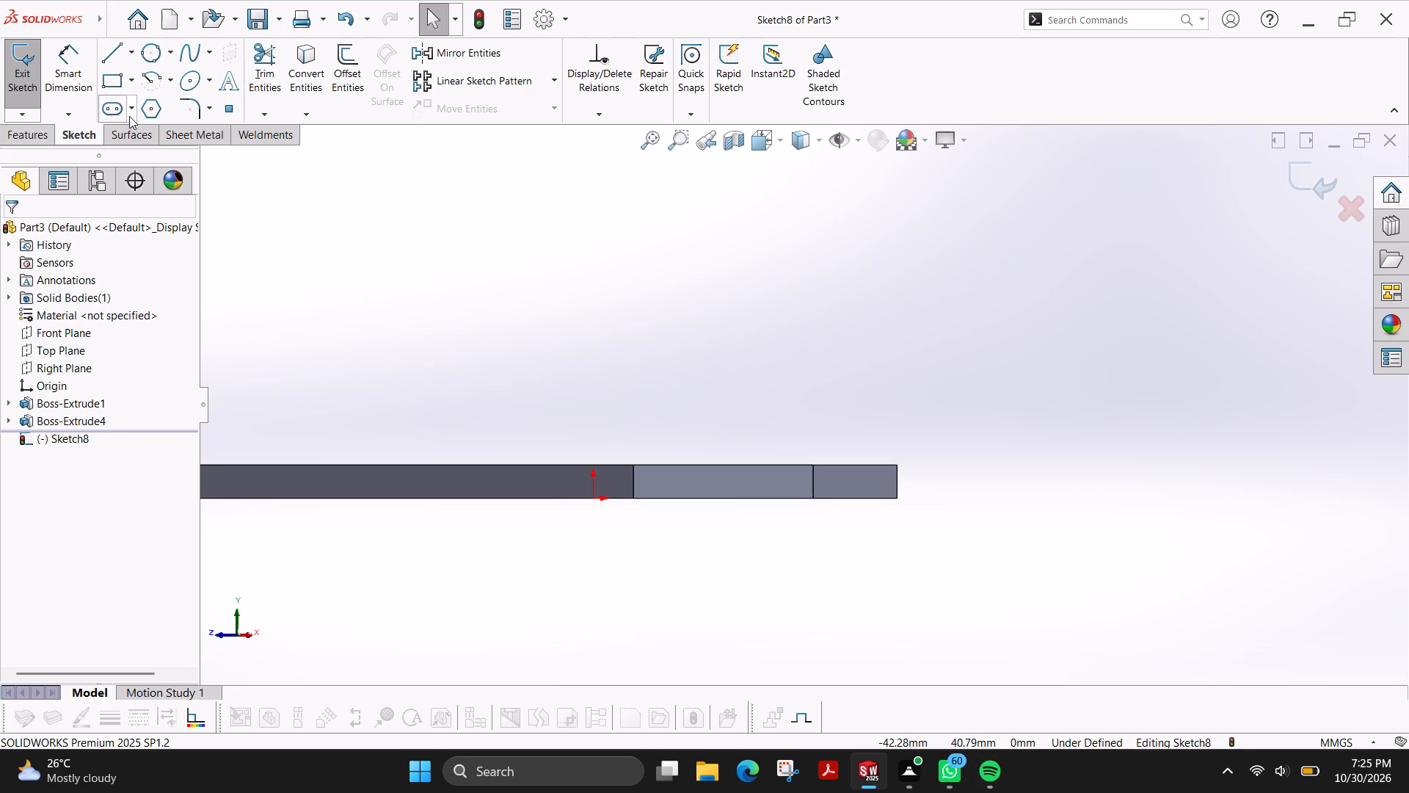
click(103, 59)
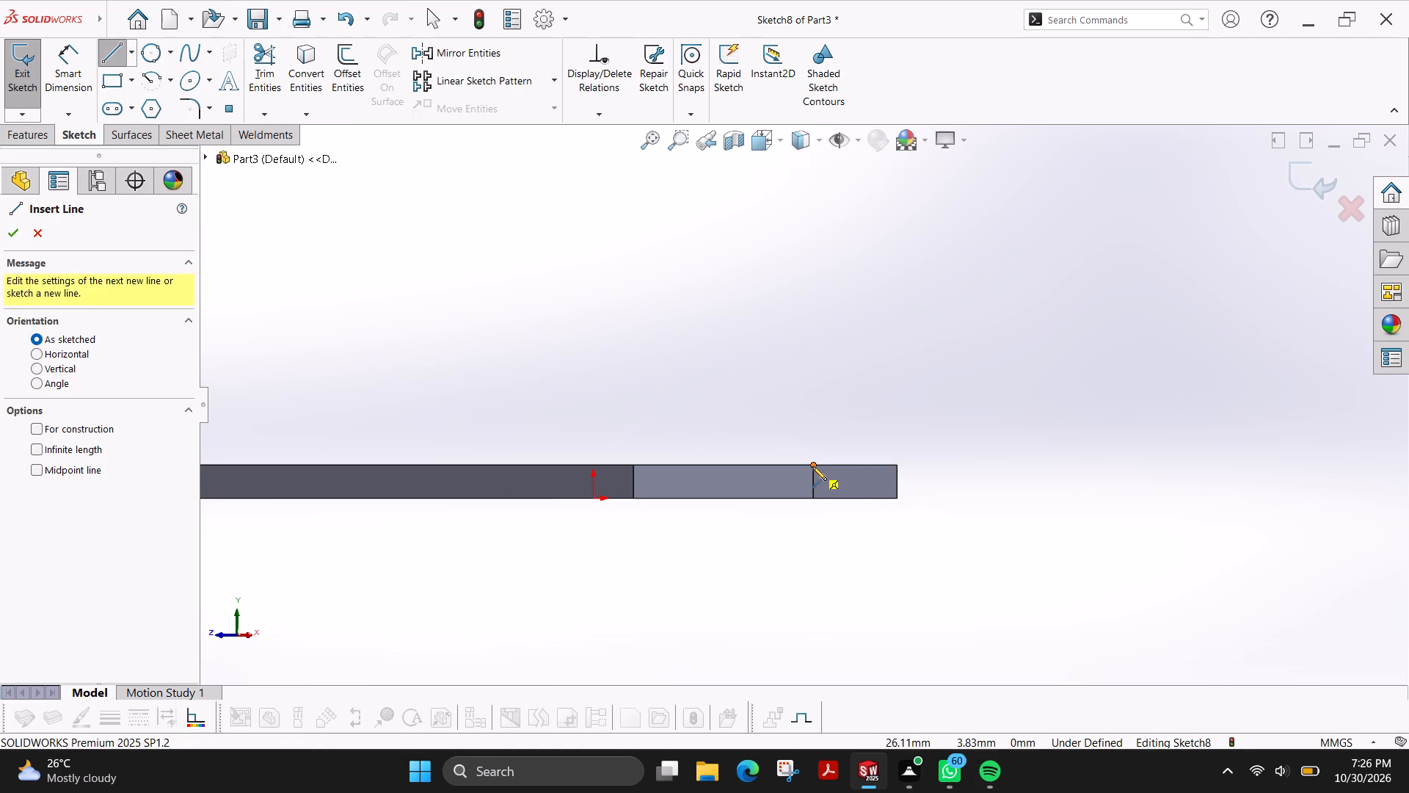
click(738, 464)
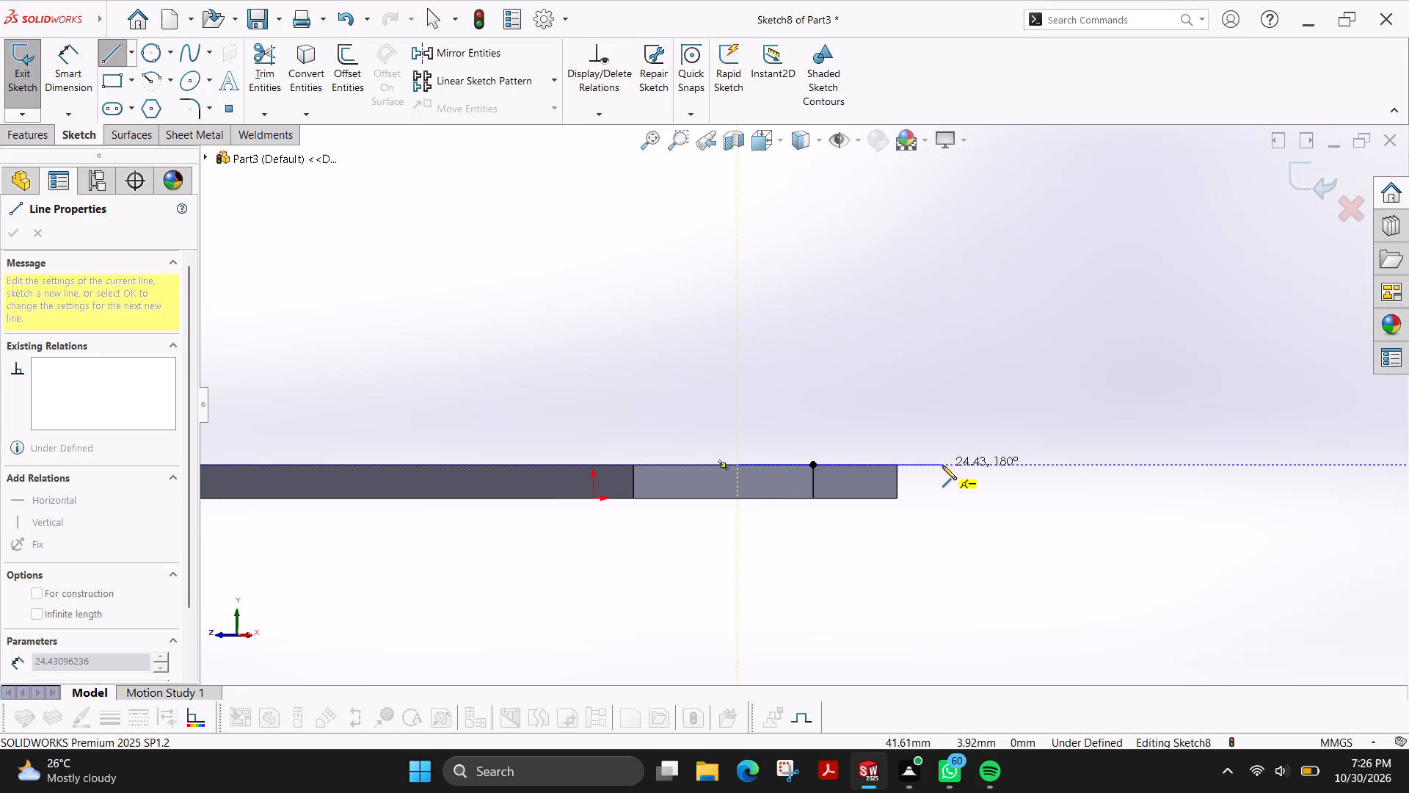
click(898, 466)
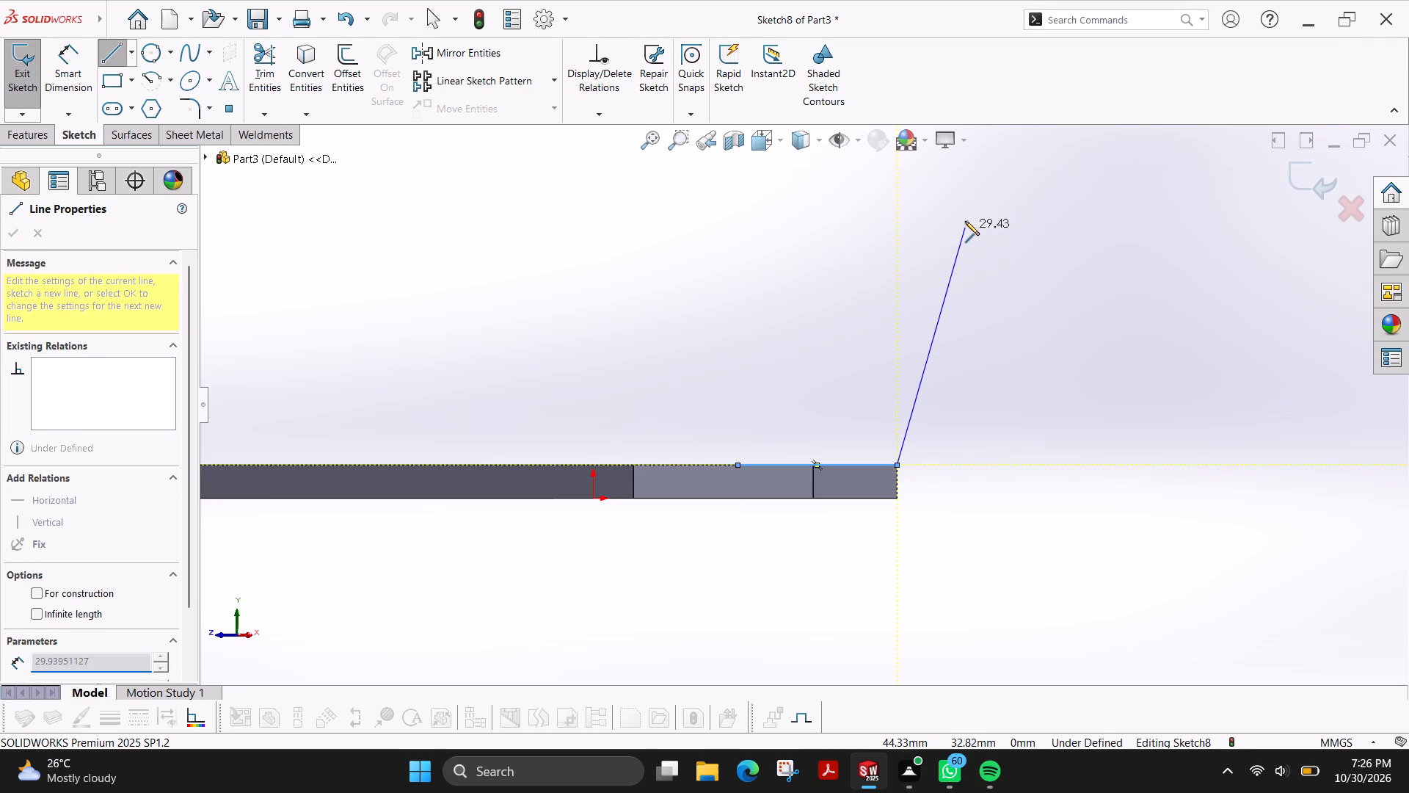
click(955, 197)
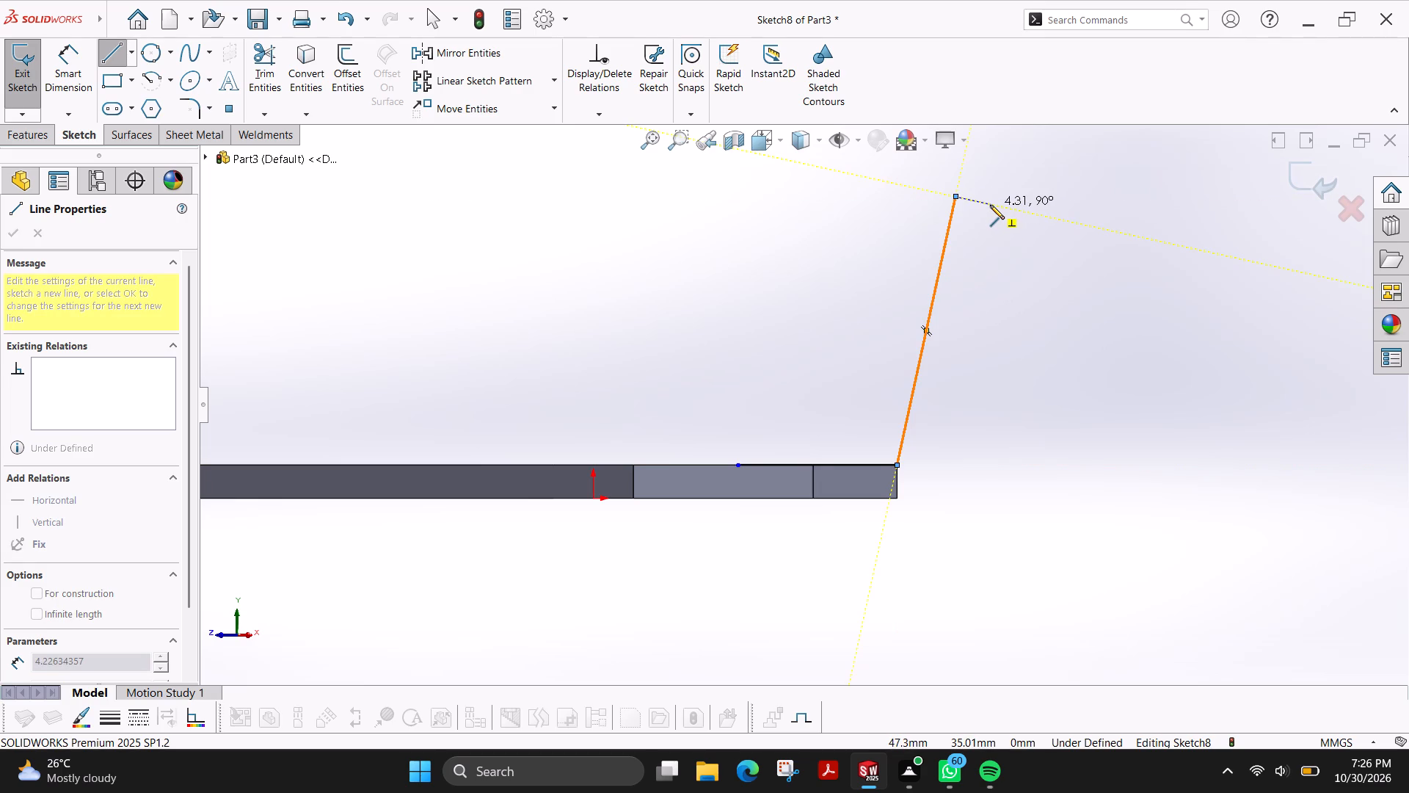
click(989, 205)
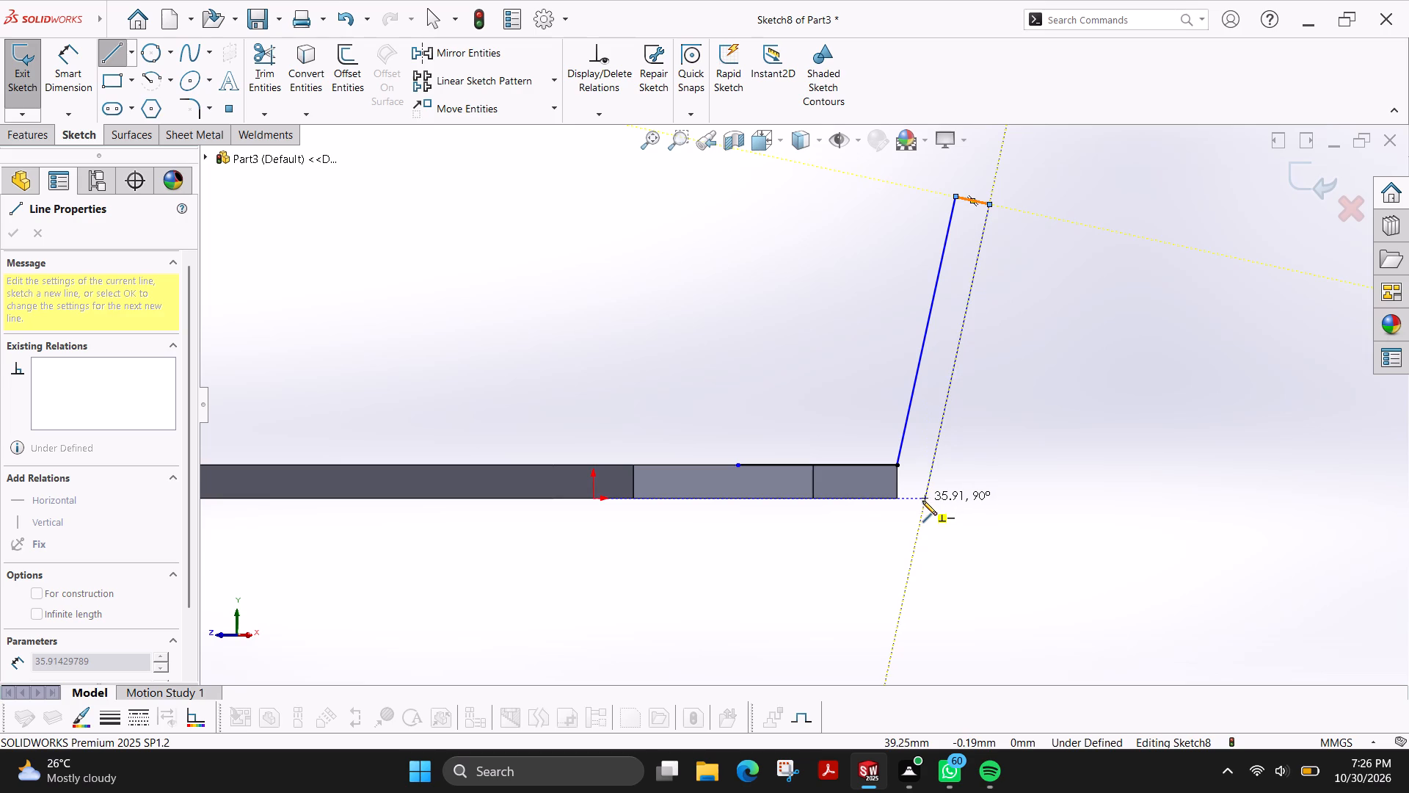
click(924, 501)
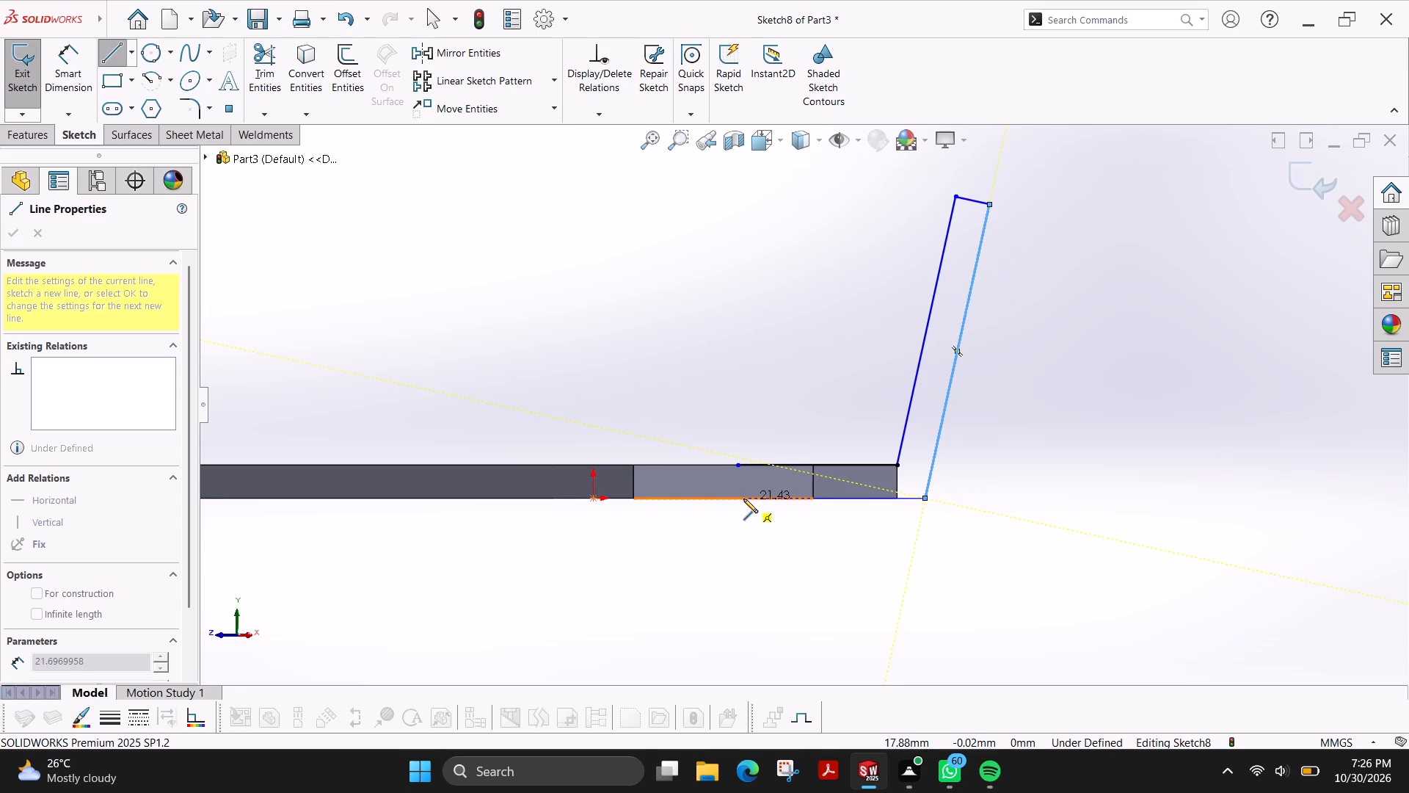
click(742, 498)
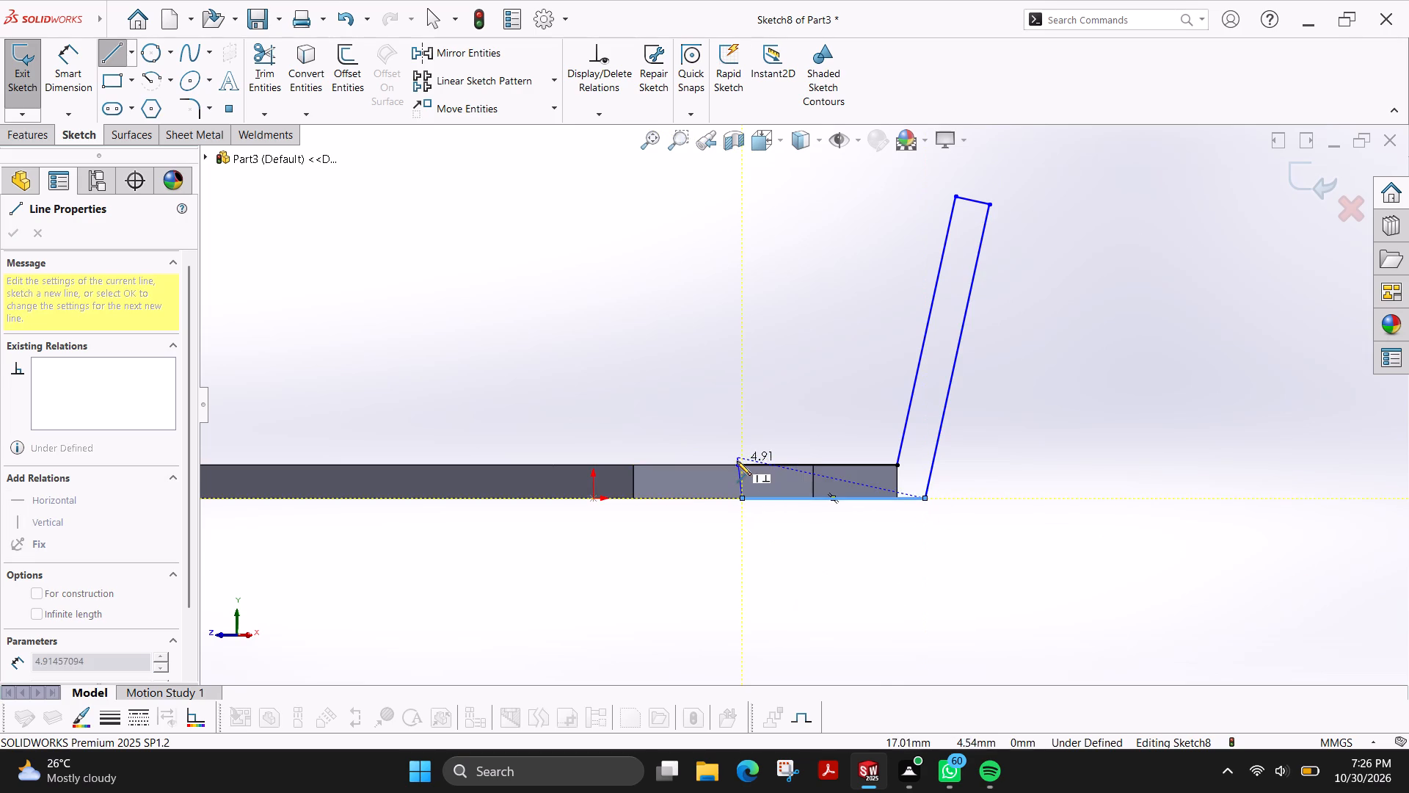
click(737, 463)
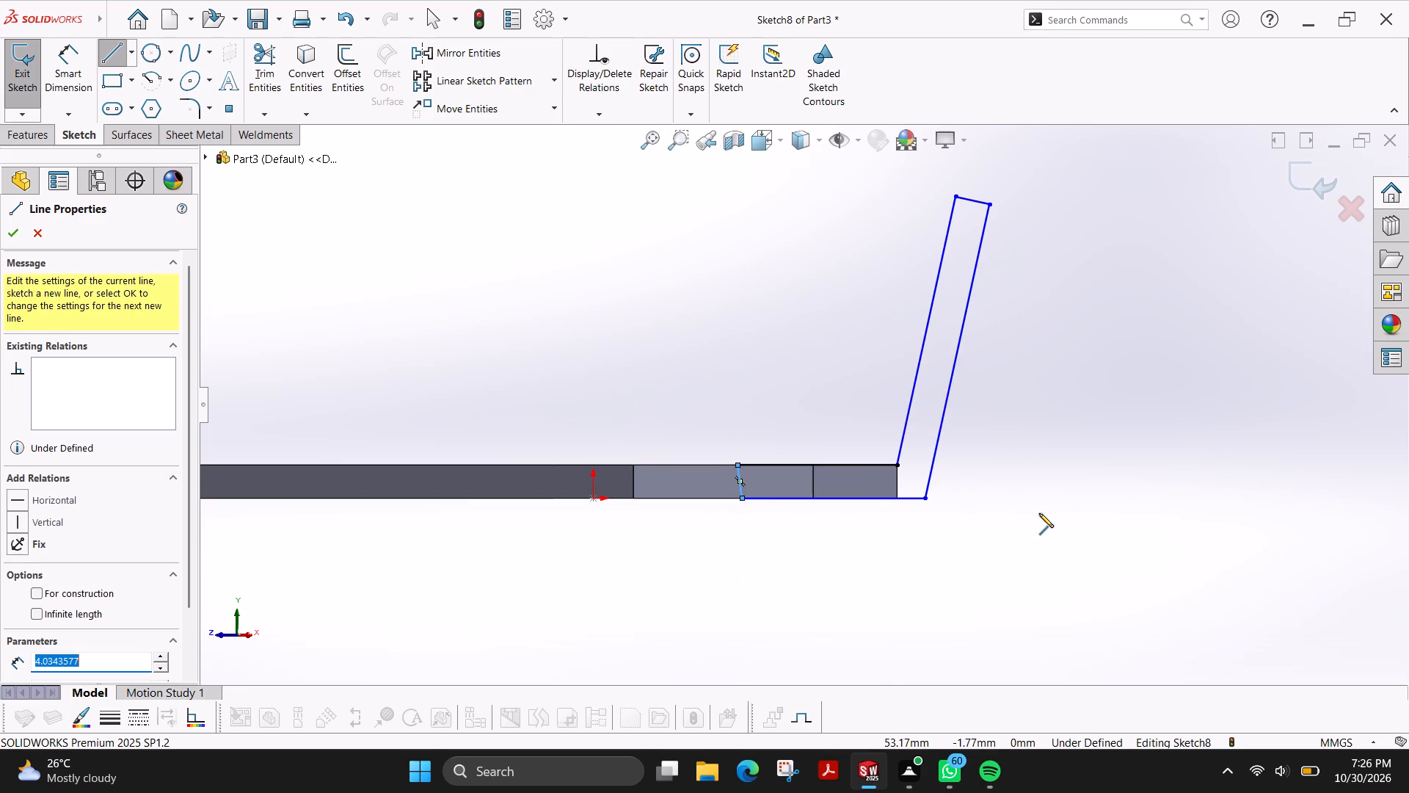
key(Escape)
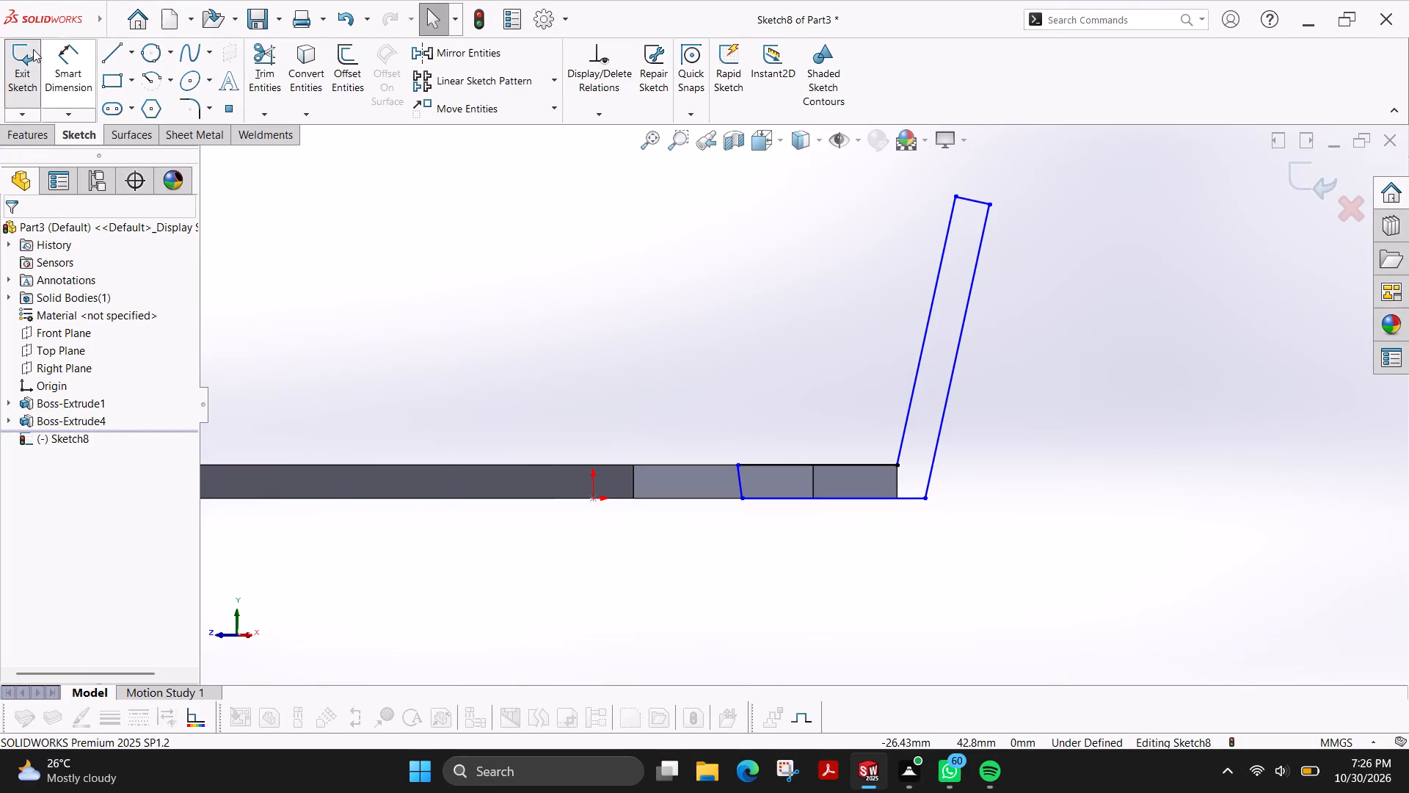
click(514, 186)
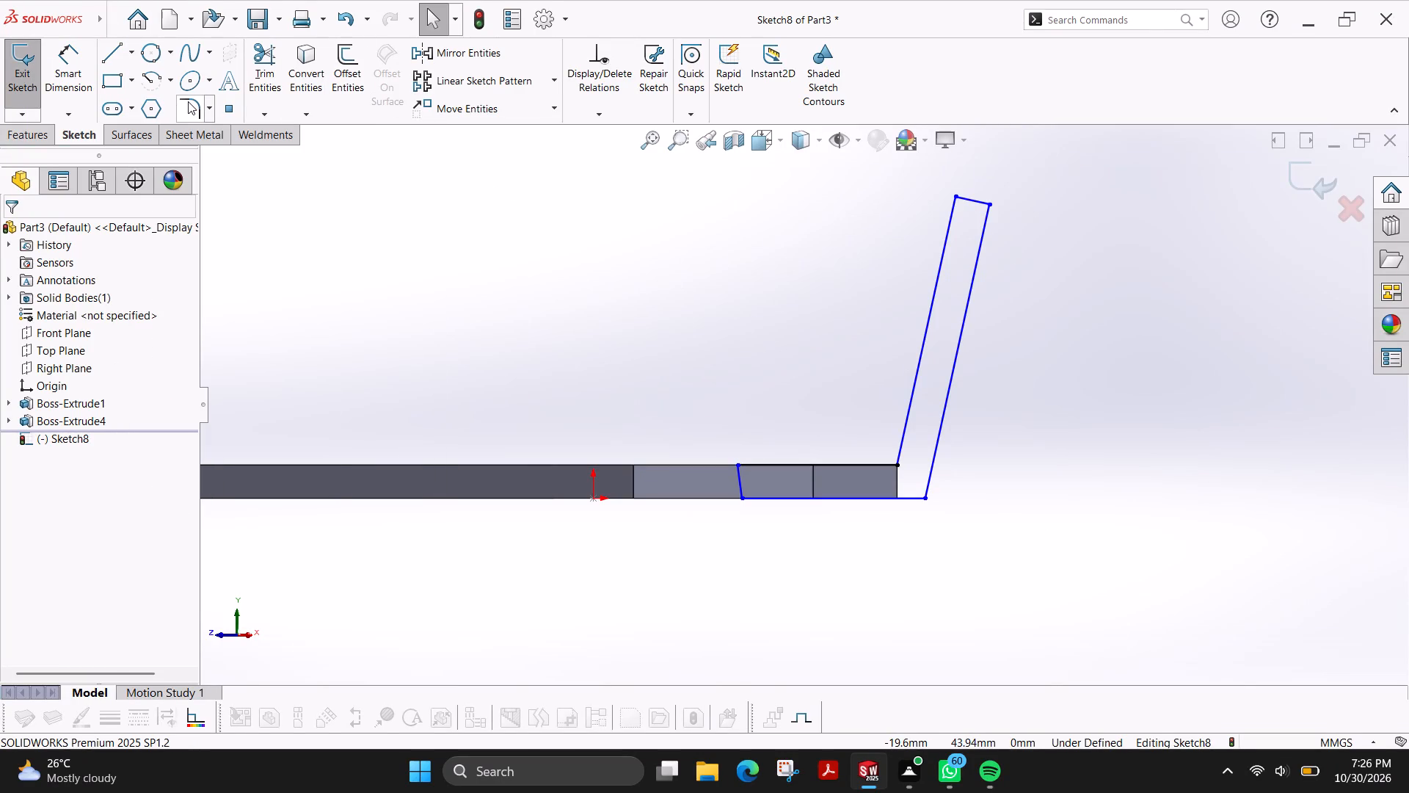
Fillet the inner and outer bend corners of the profile with a 12 mm radius.
click(189, 101)
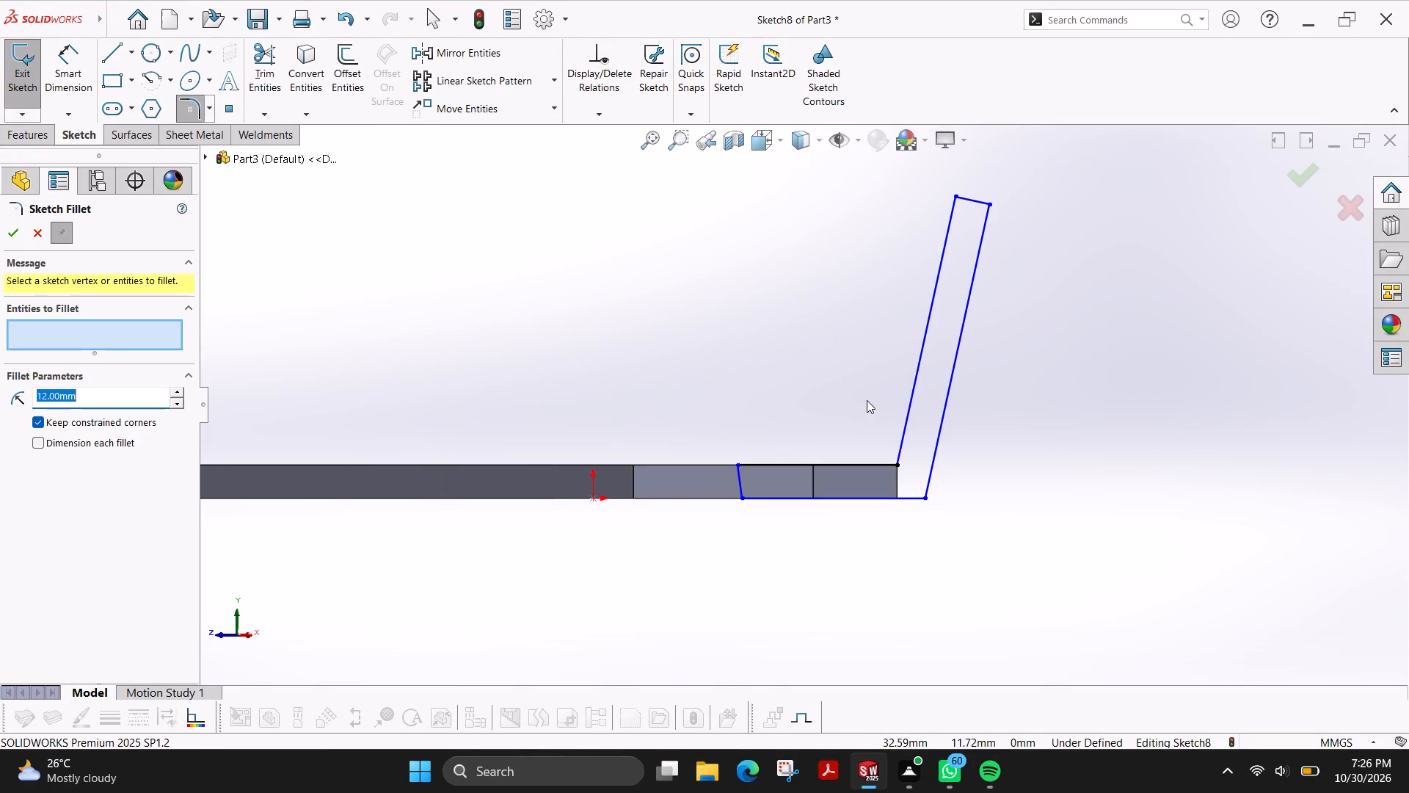
click(910, 416)
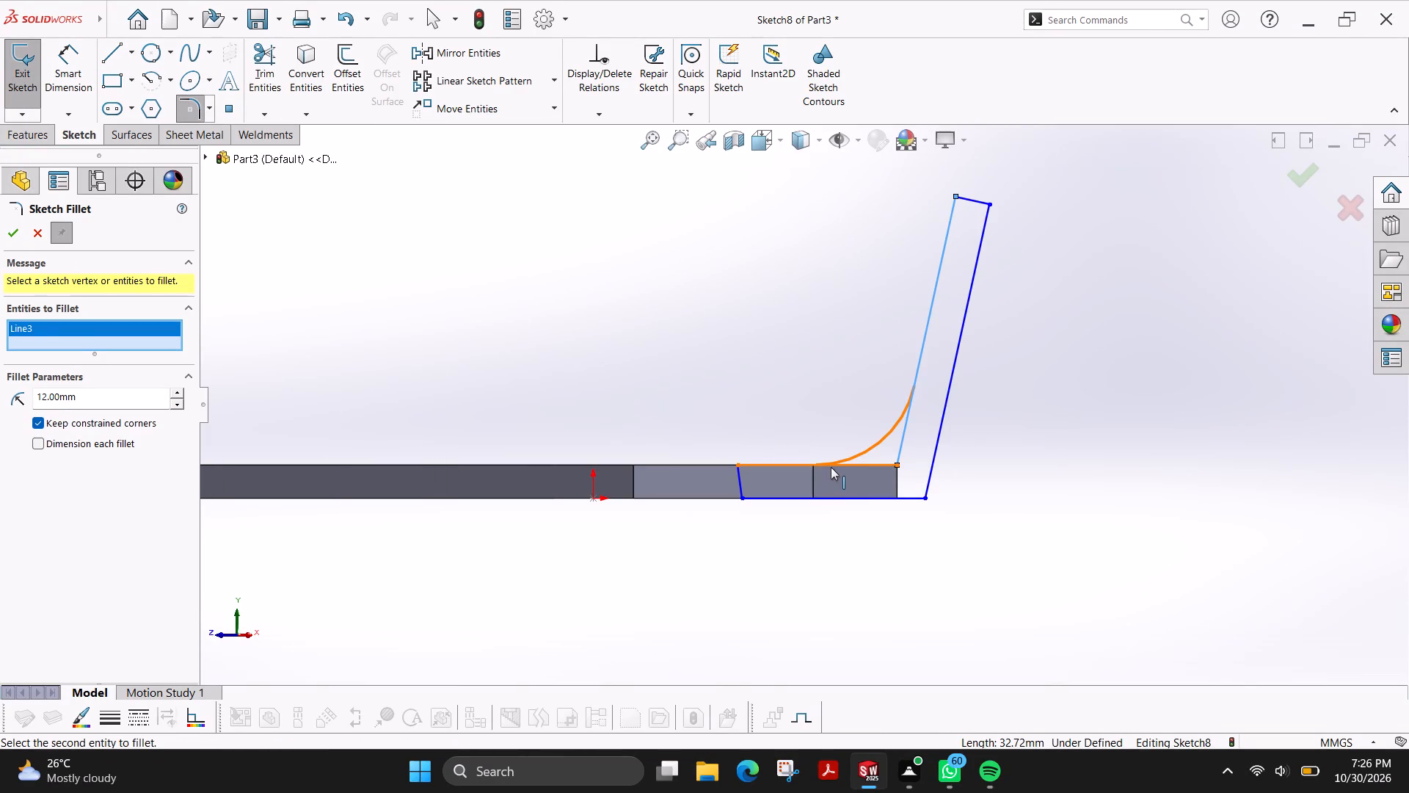
click(831, 467)
click(940, 443)
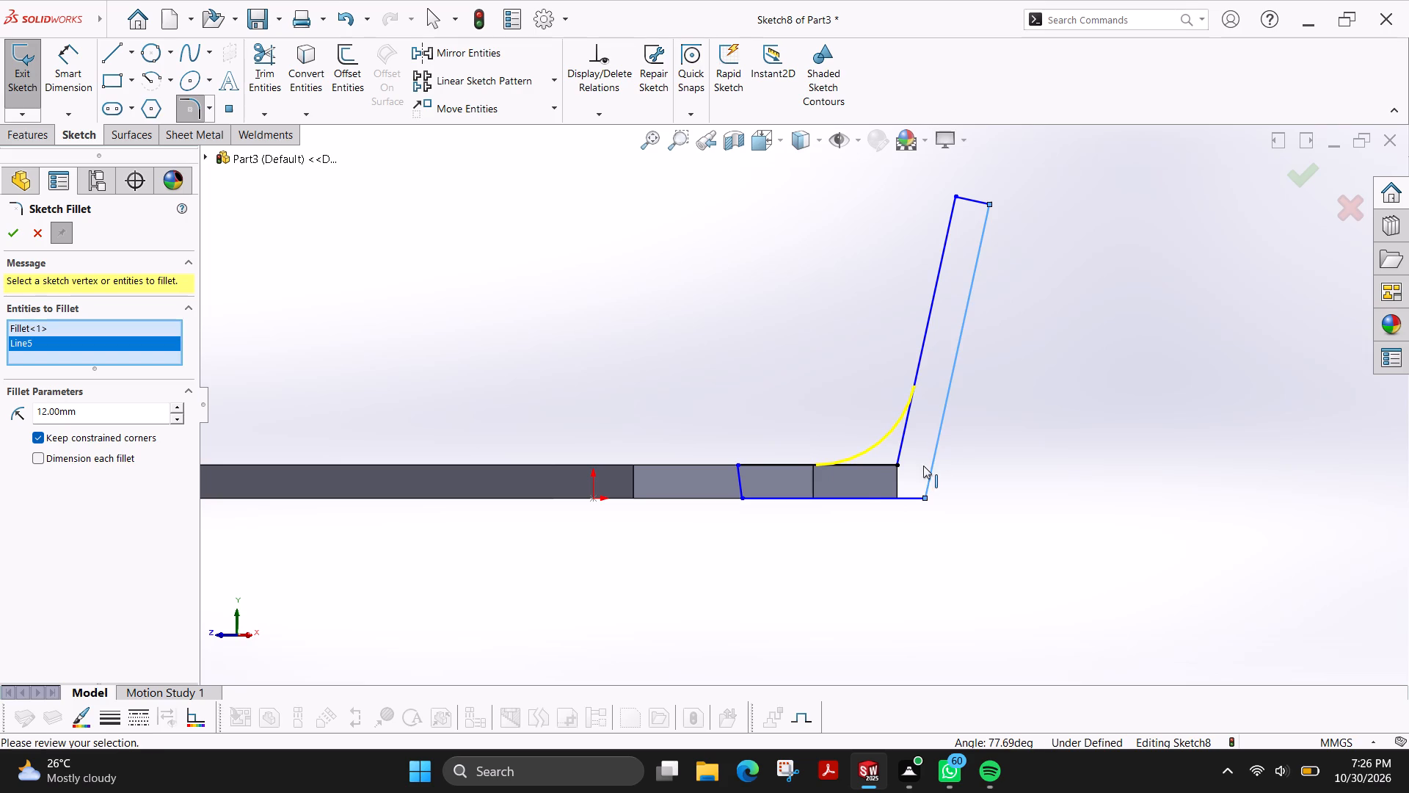
click(855, 498)
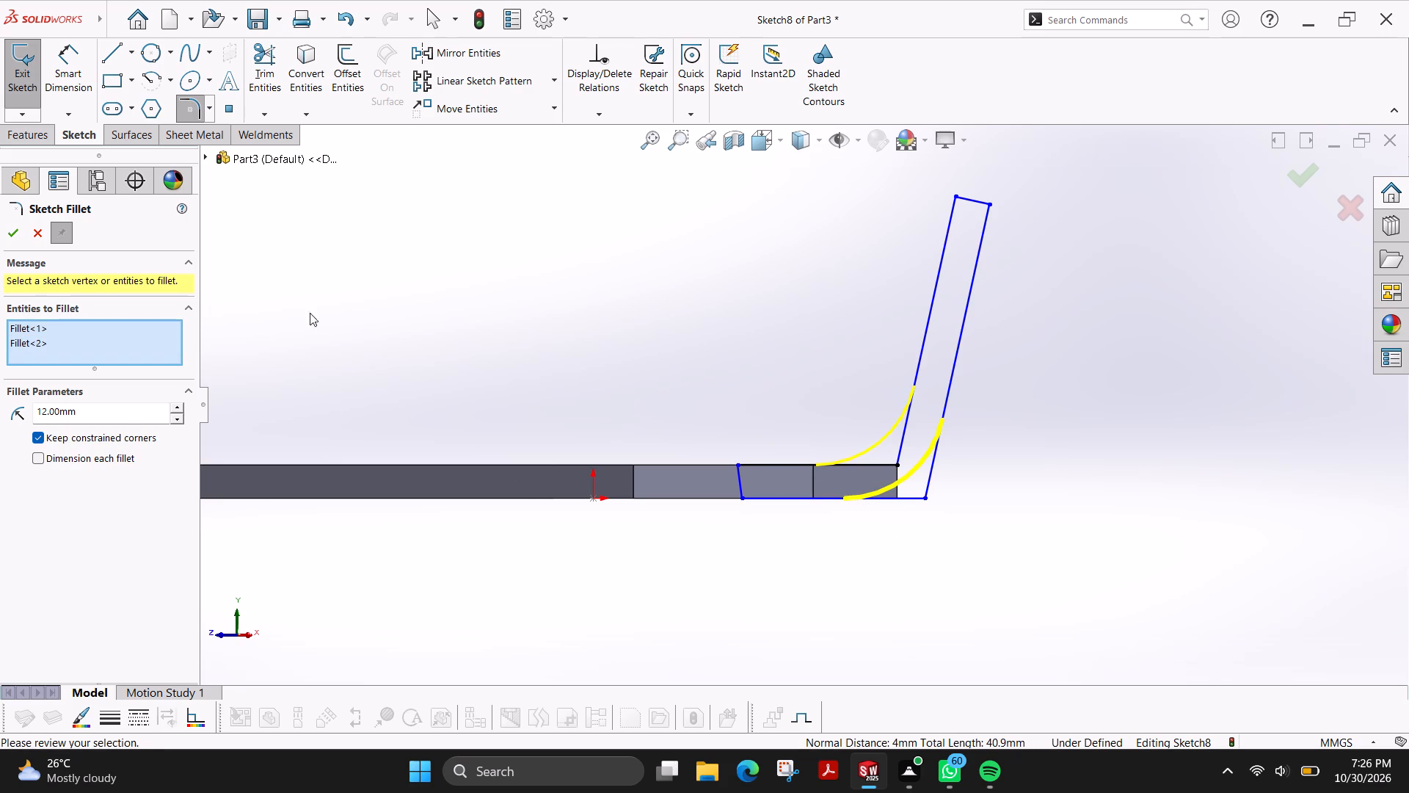
click(18, 233)
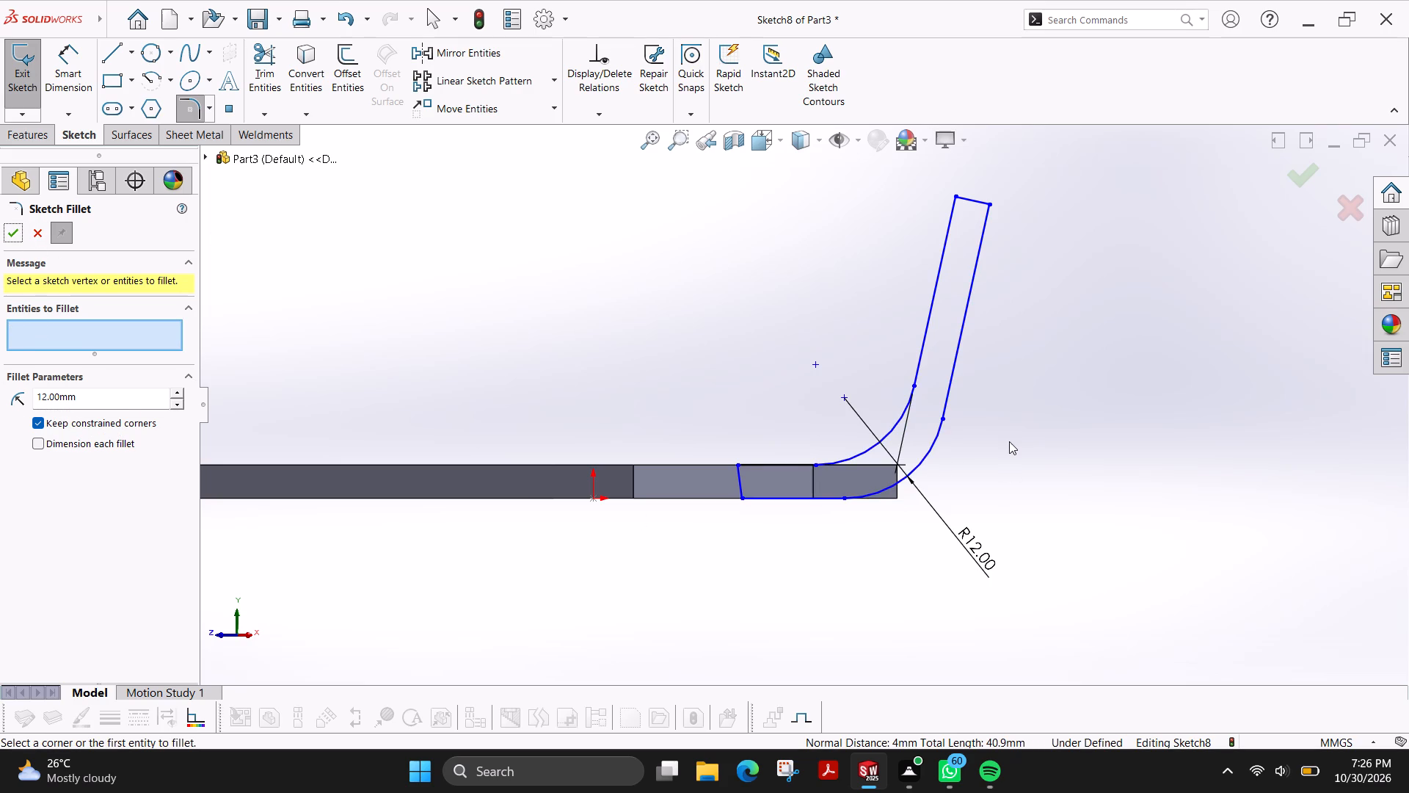
Dimension the slanted leg from the outer fillet's tangent point to its end line at 14 mm.
scroll(1009, 441, down, 1)
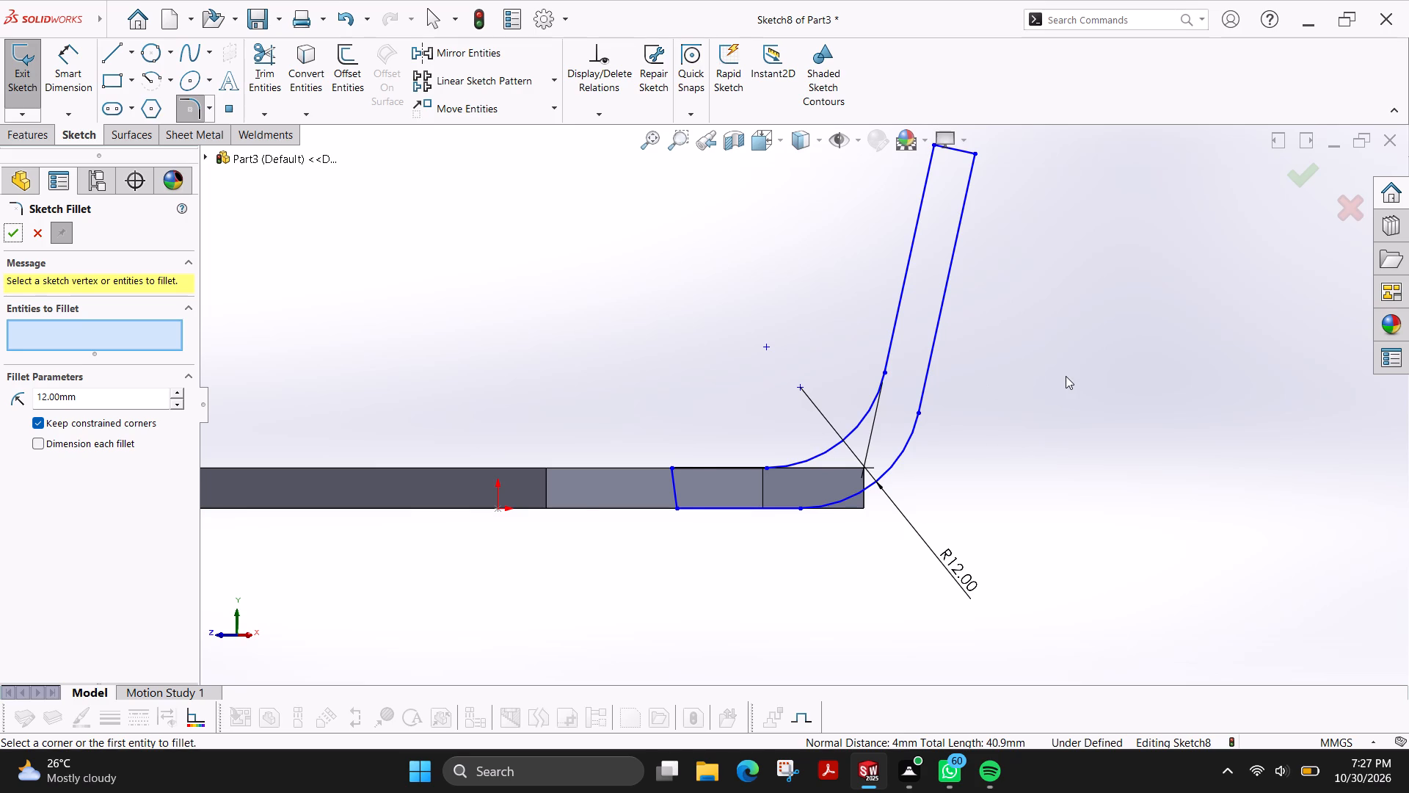
scroll(1066, 376, up, 1)
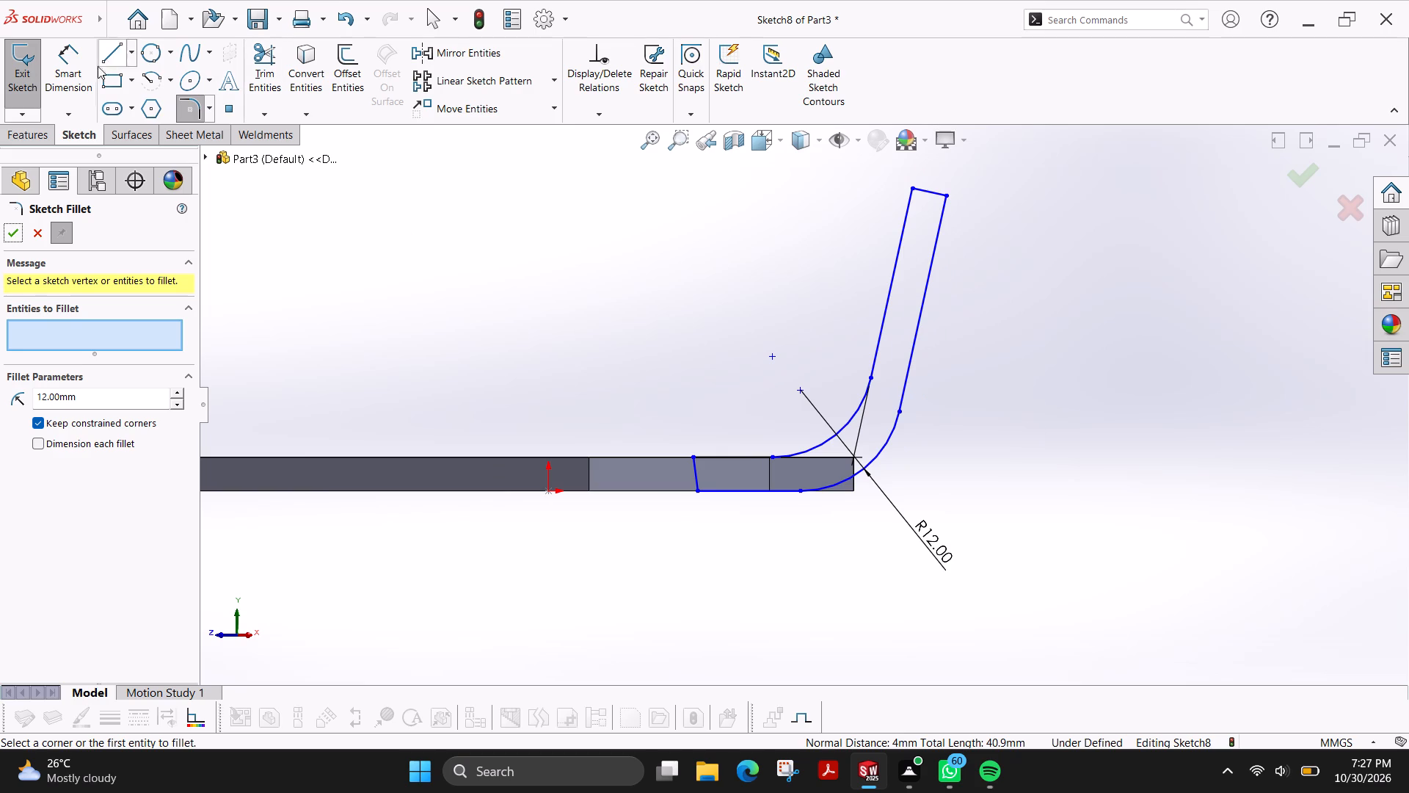
click(79, 72)
click(900, 413)
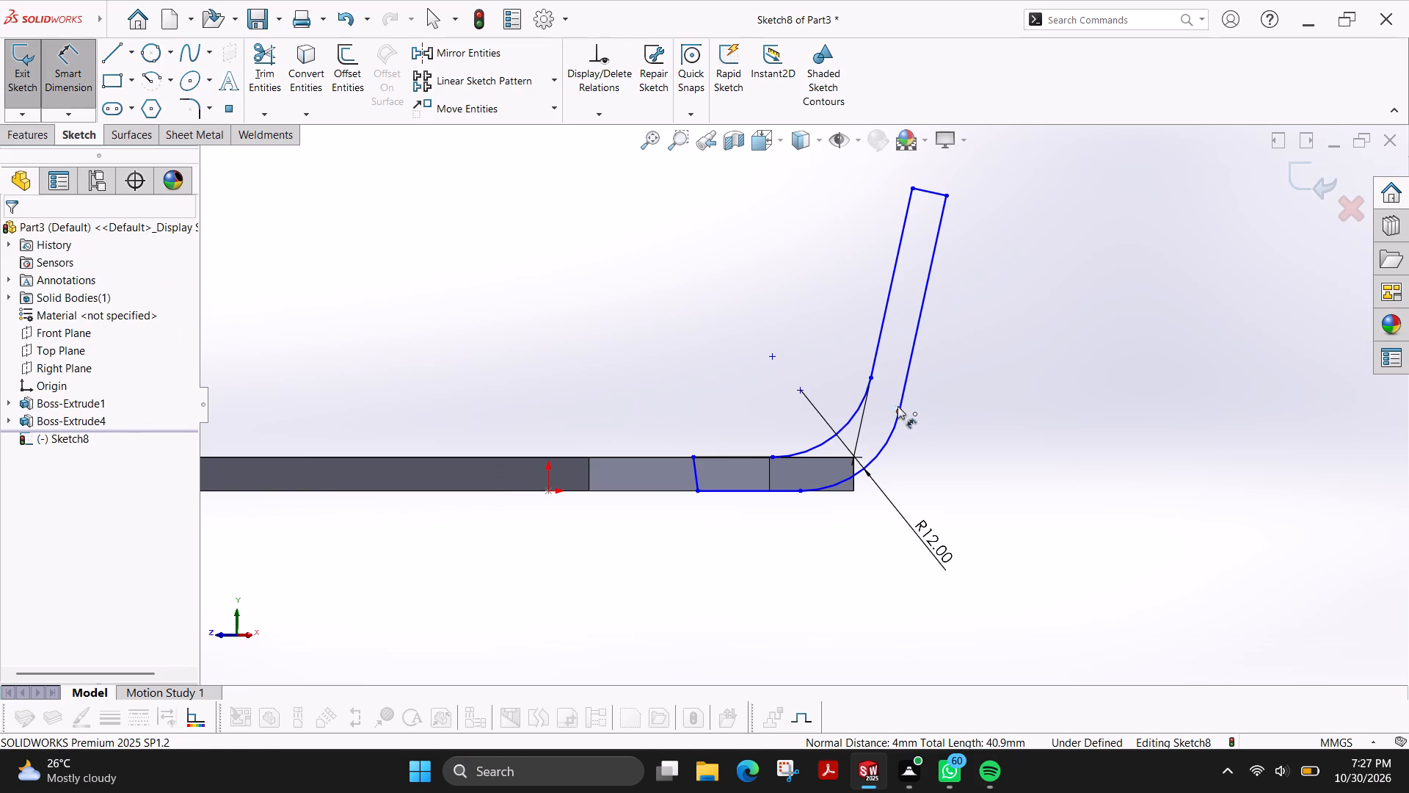
click(929, 195)
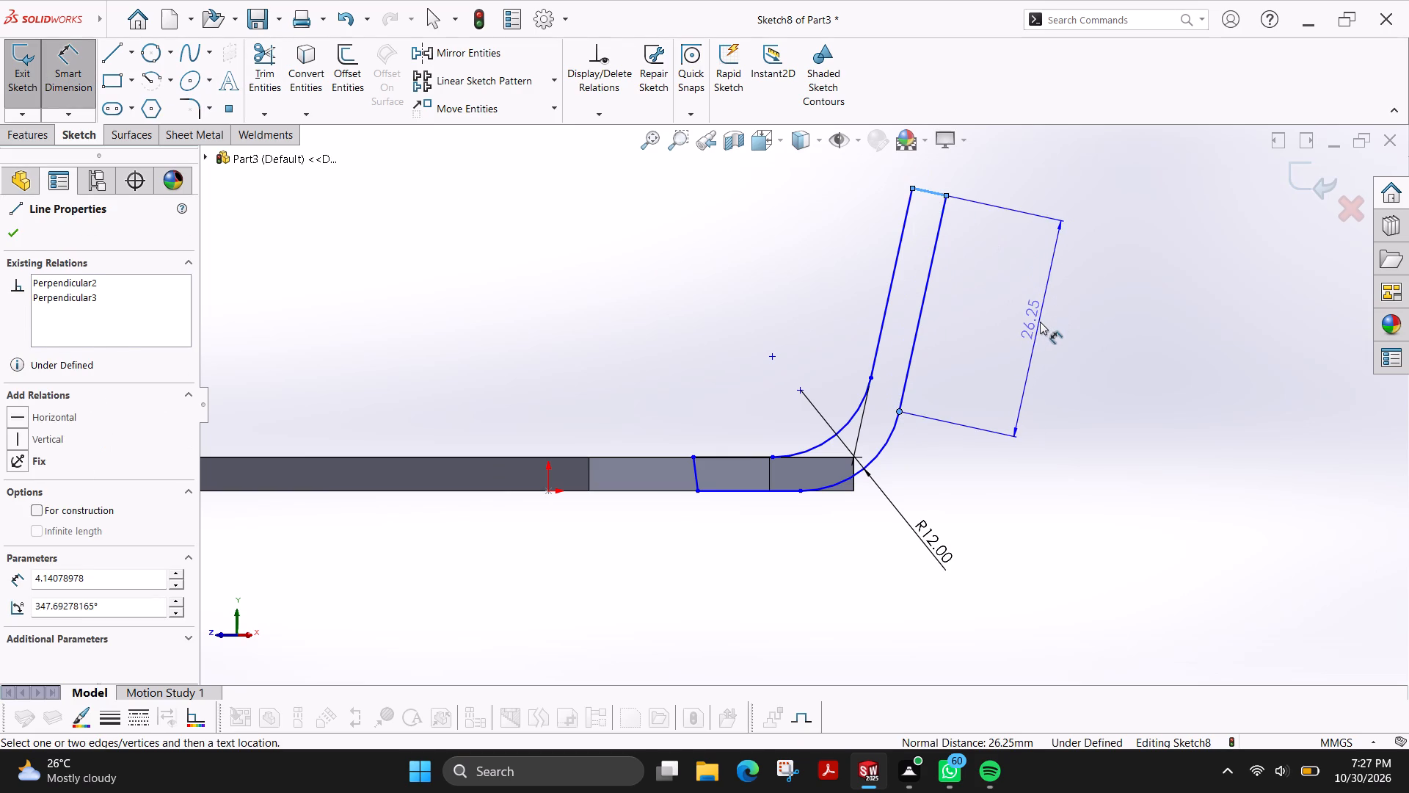
click(1040, 322)
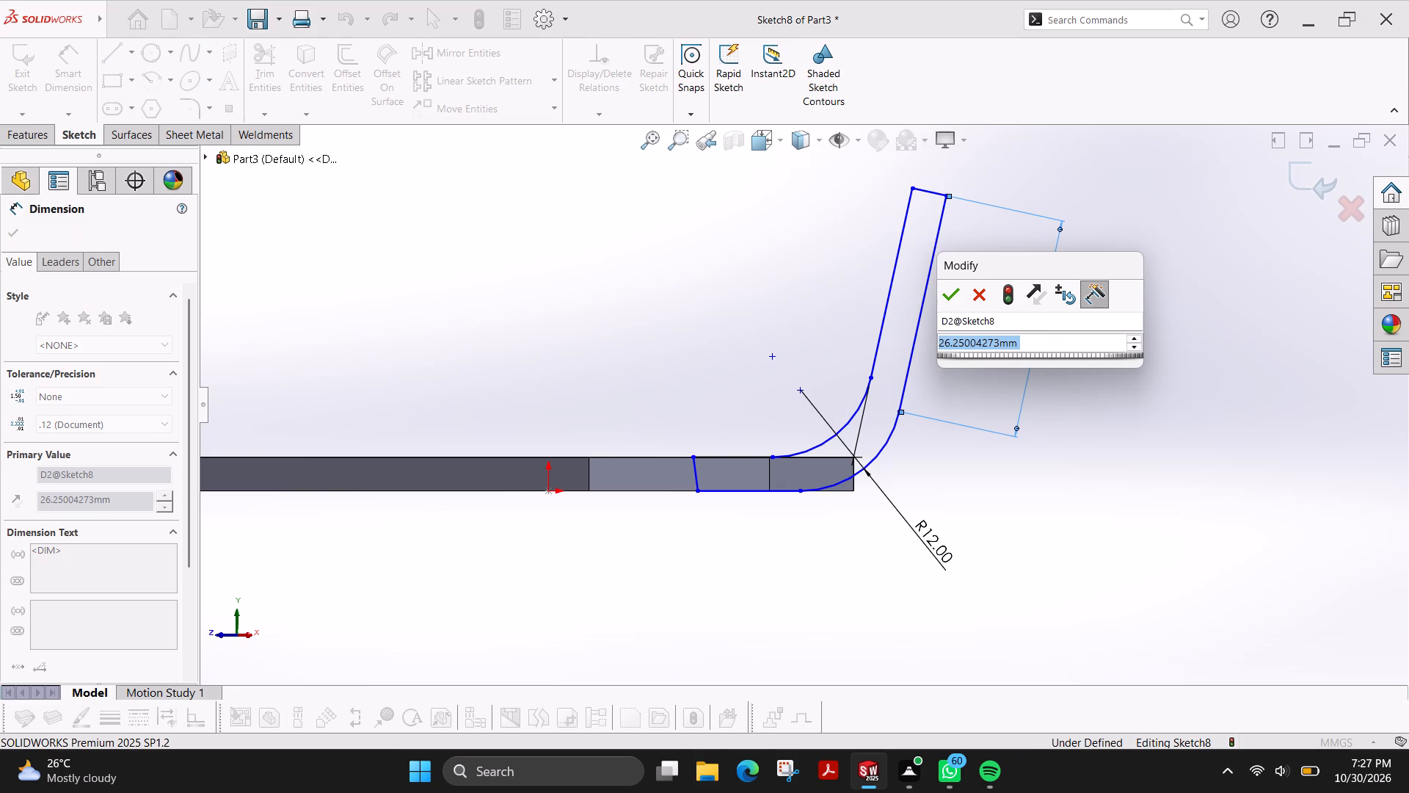
text(14)
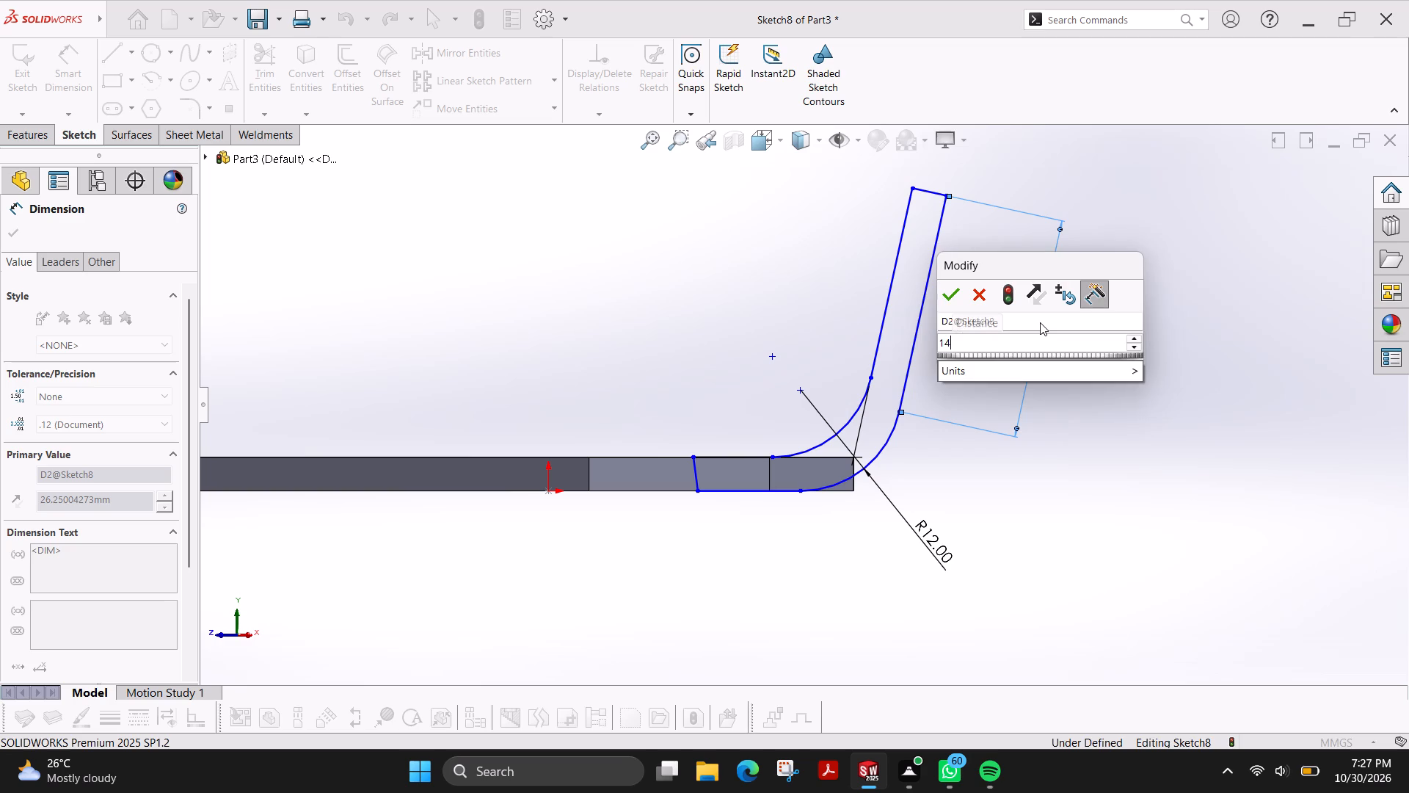
key(Return)
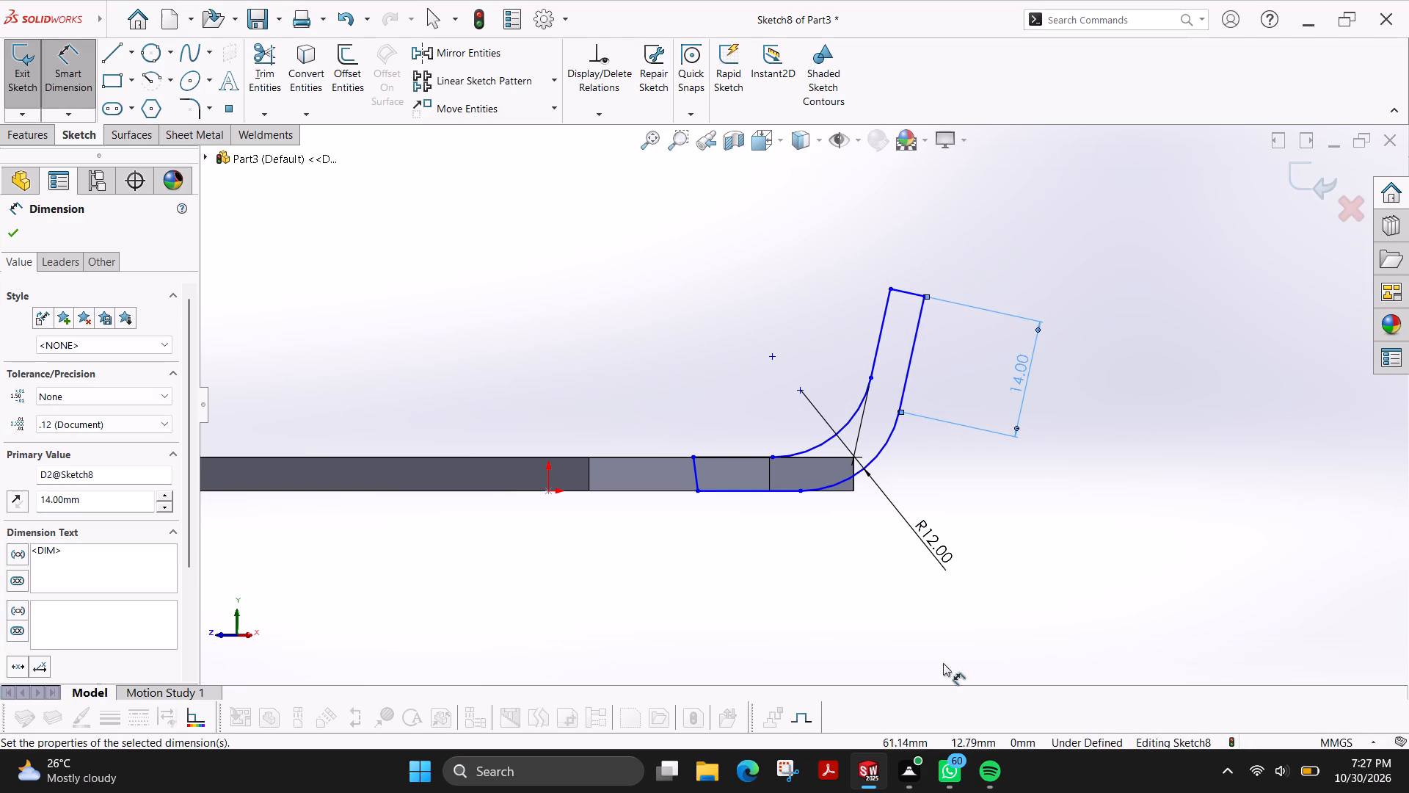
scroll(924, 485, down, 1)
click(14, 233)
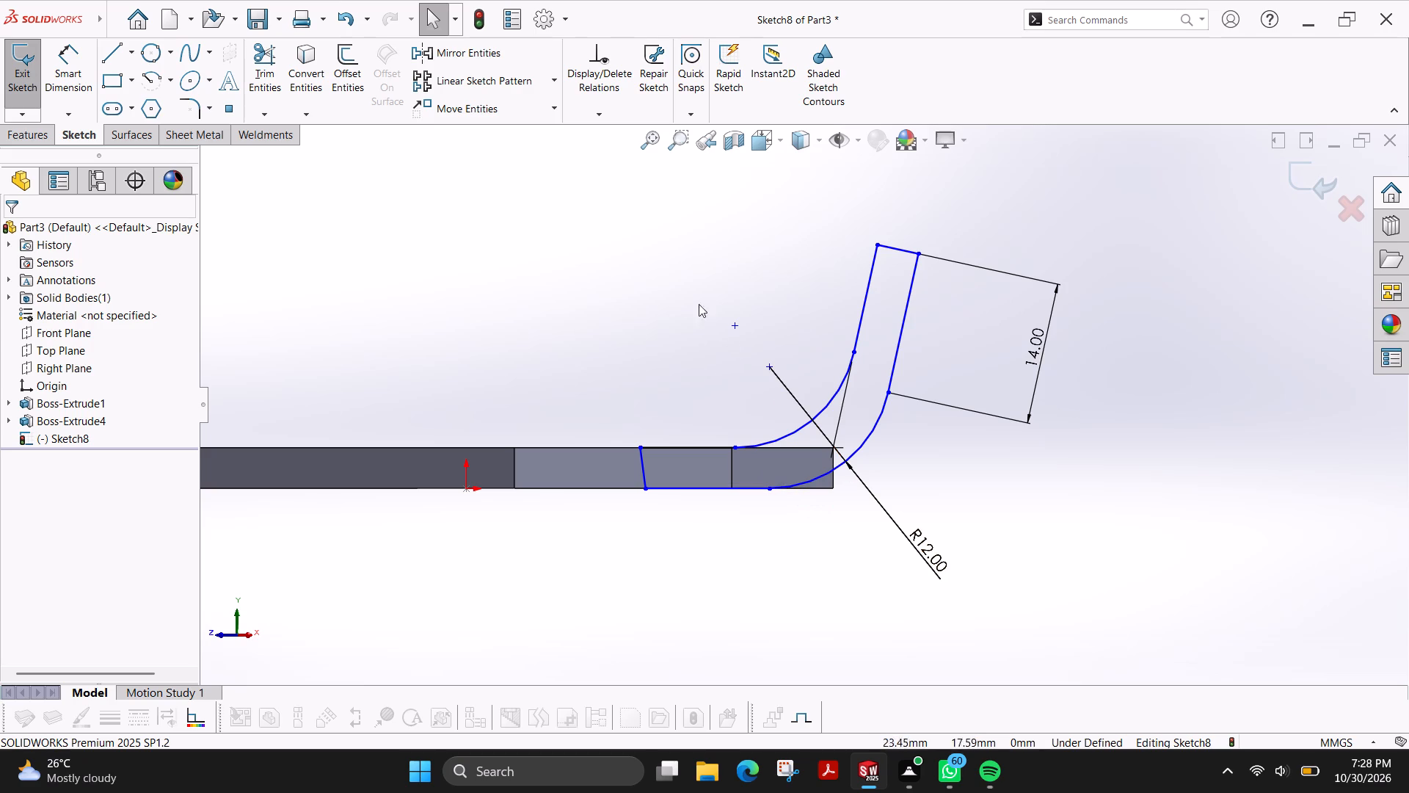
Move the whole bent profile outward by its lower inner corner so the outer fillet starts roughly at the extension's outer edge.
drag(580, 218, 1053, 568)
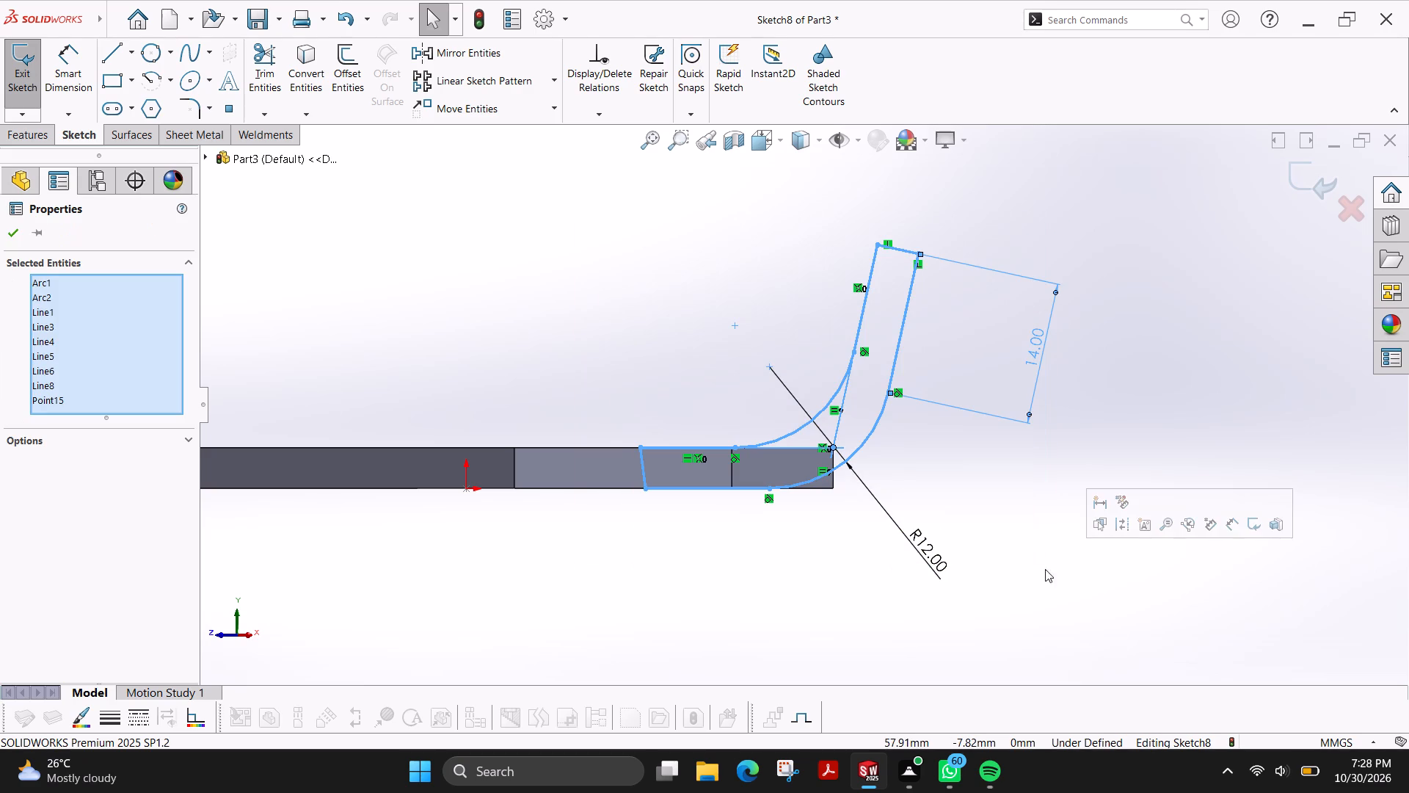
click(504, 105)
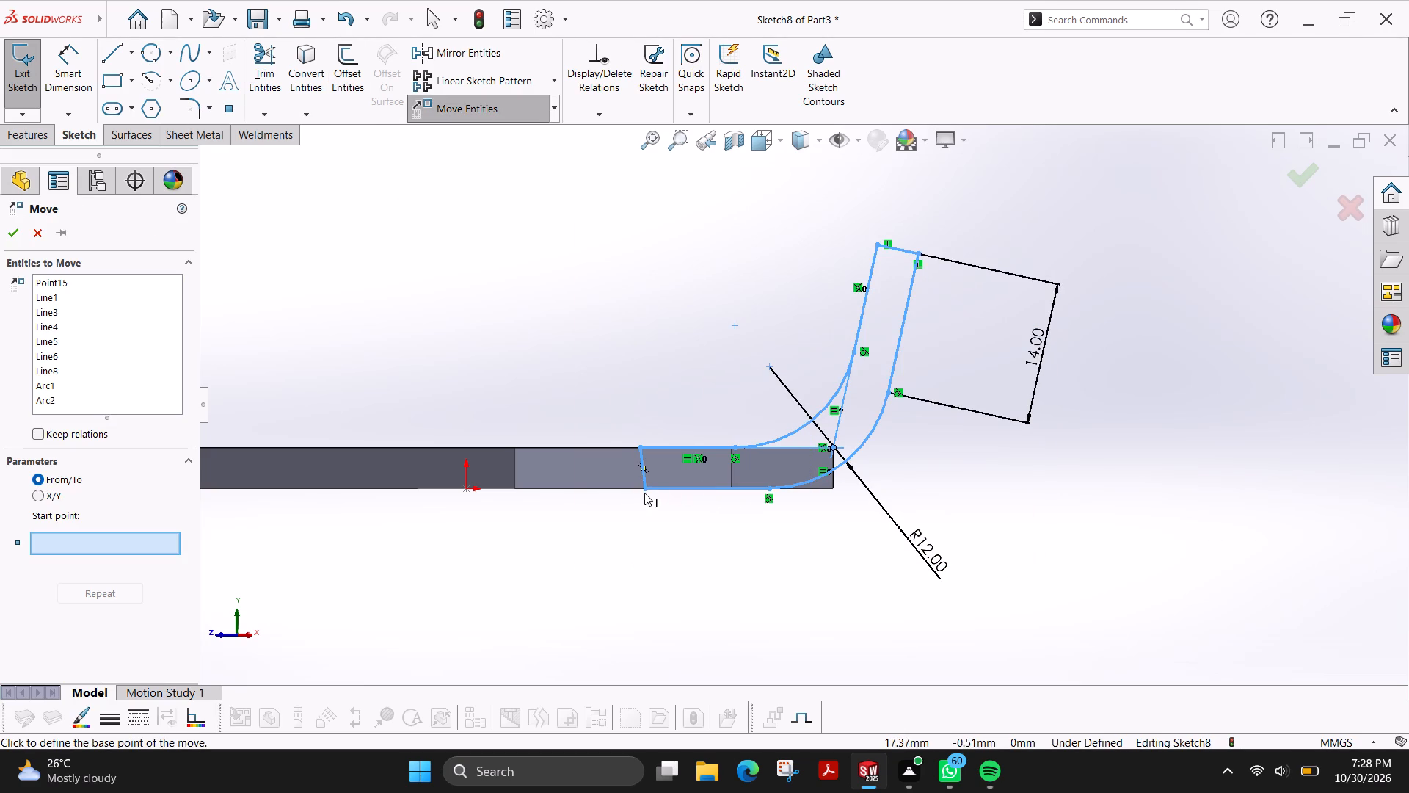
drag(645, 490, 680, 488)
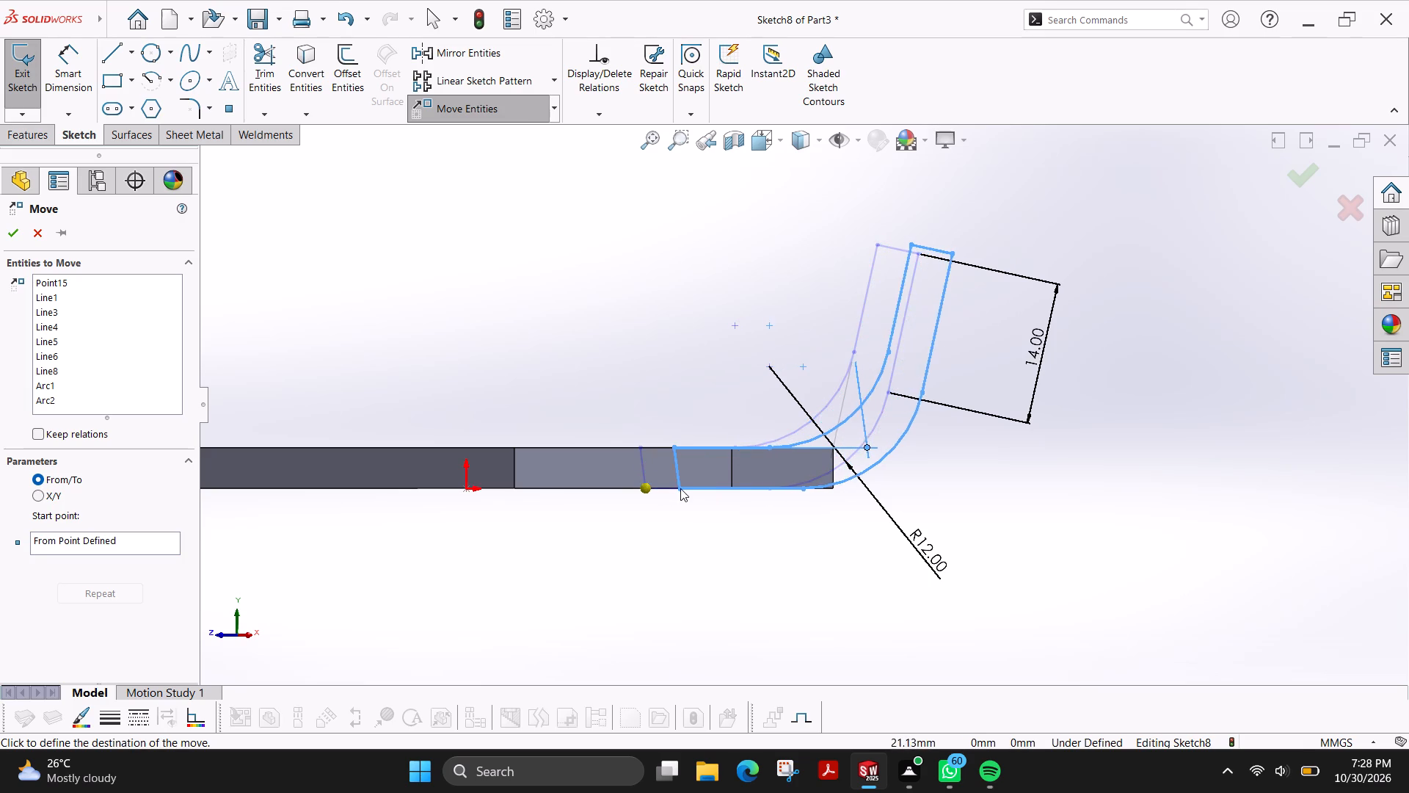
drag(680, 488, 711, 488)
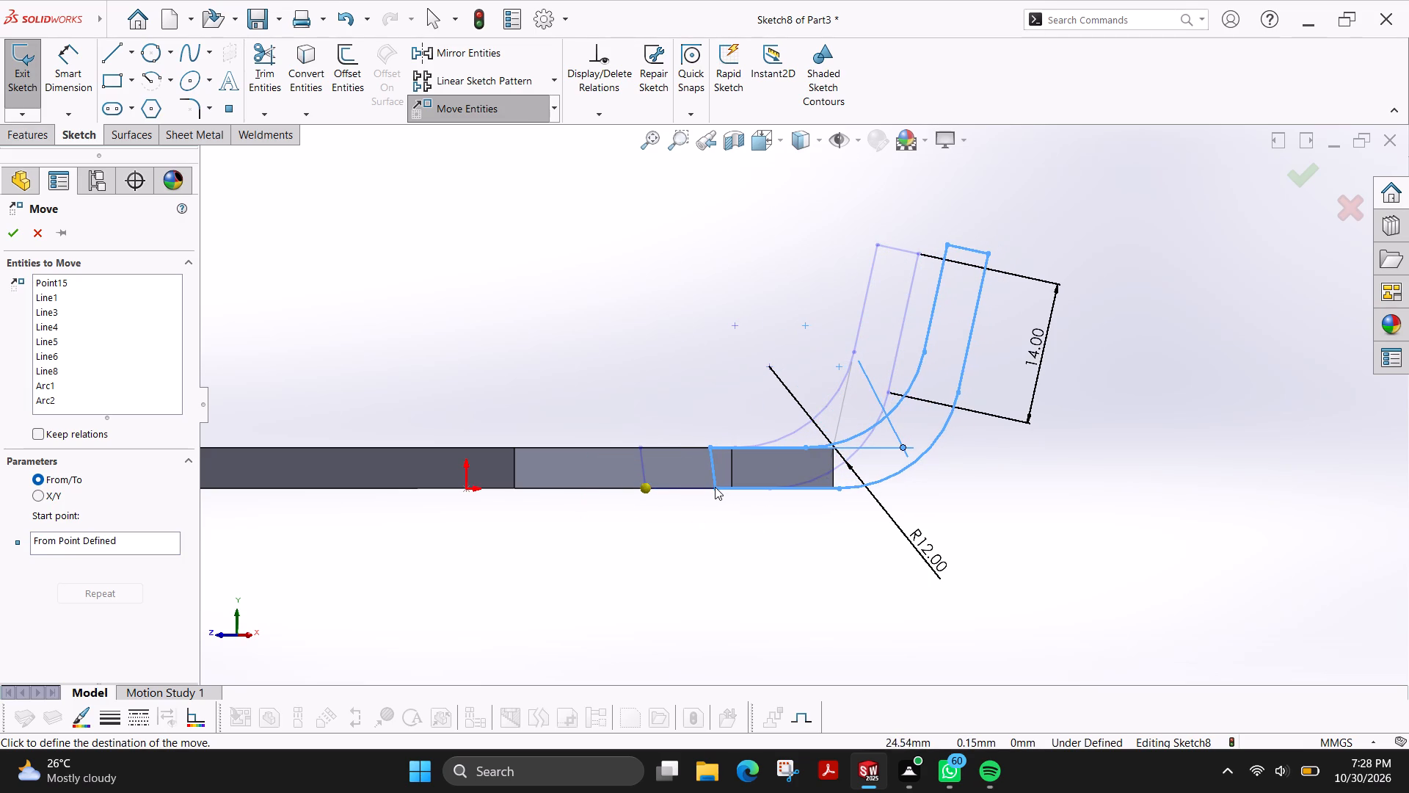
click(712, 487)
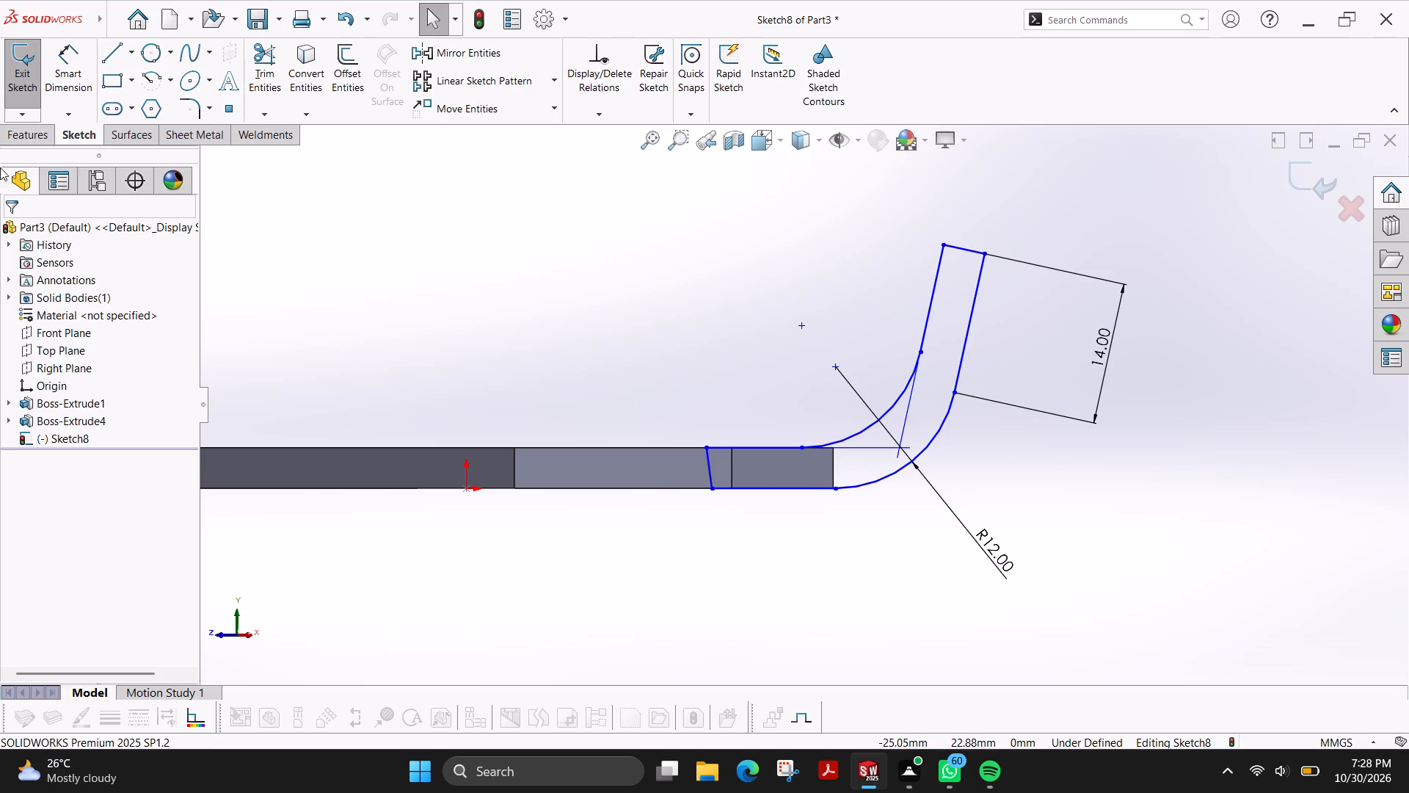
Extrude the bent profile 66 mm blind in the reversed direction along the slanted side, merging it with the base.
click(20, 139)
click(25, 83)
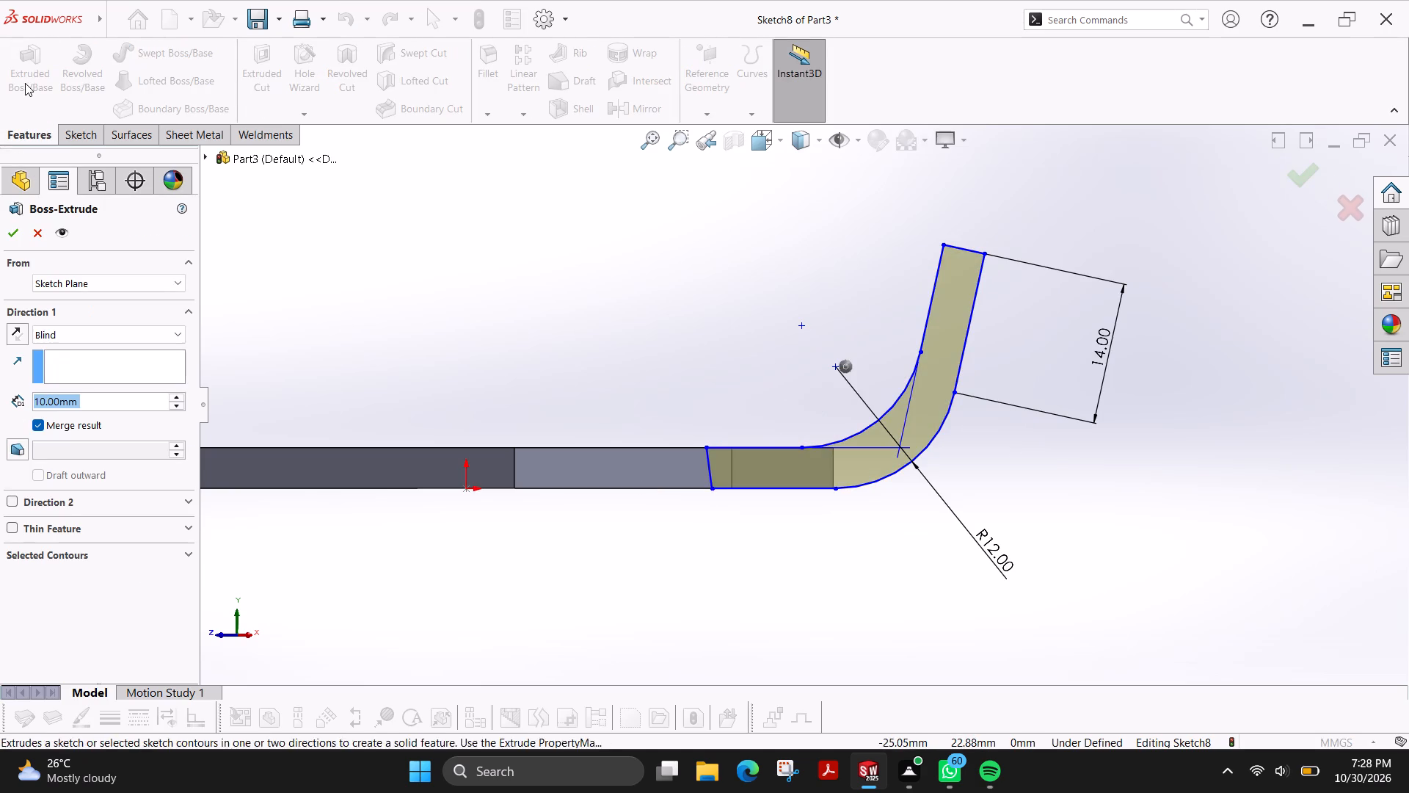
middle_drag(553, 274, 572, 424)
scroll(572, 413, up, 3)
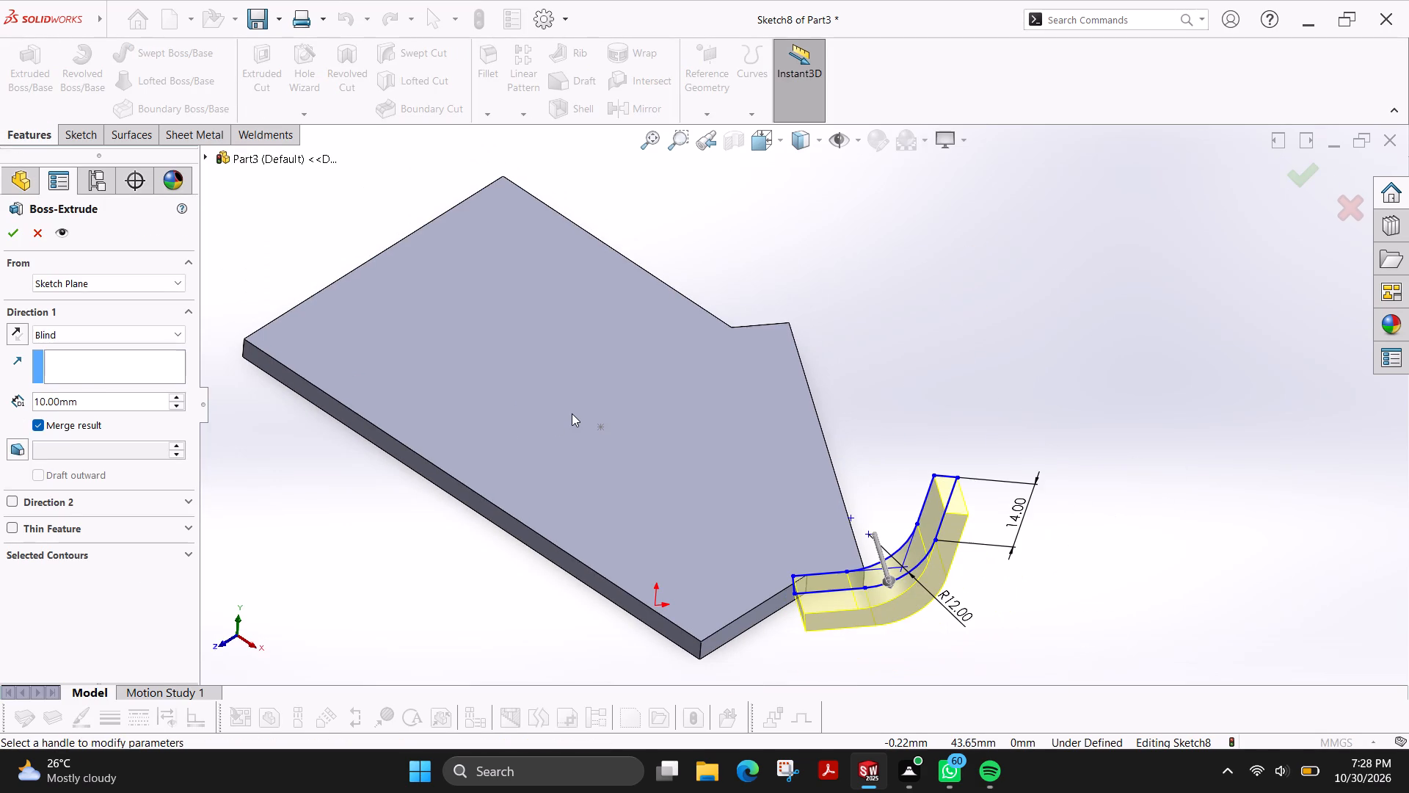
click(101, 328)
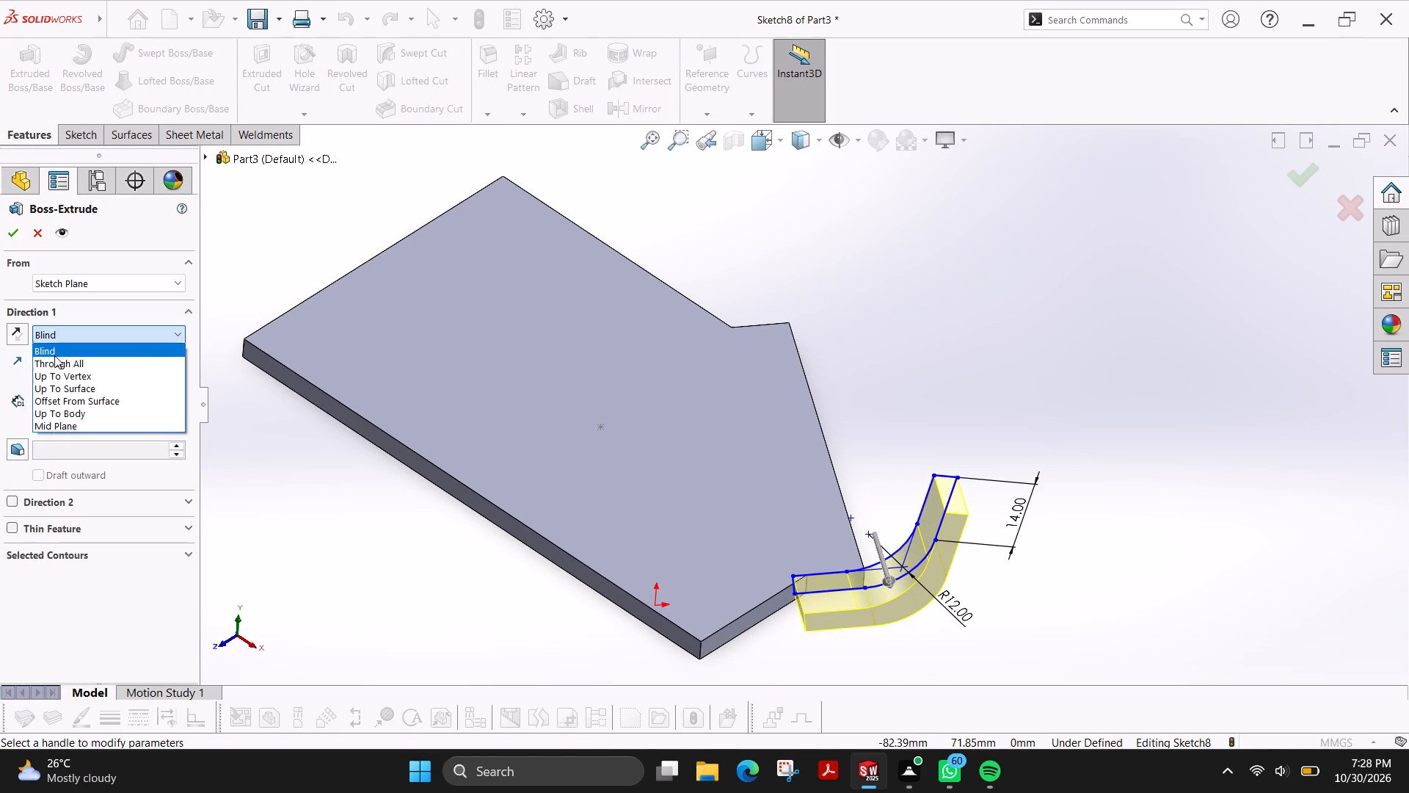
click(54, 354)
double_click(175, 399)
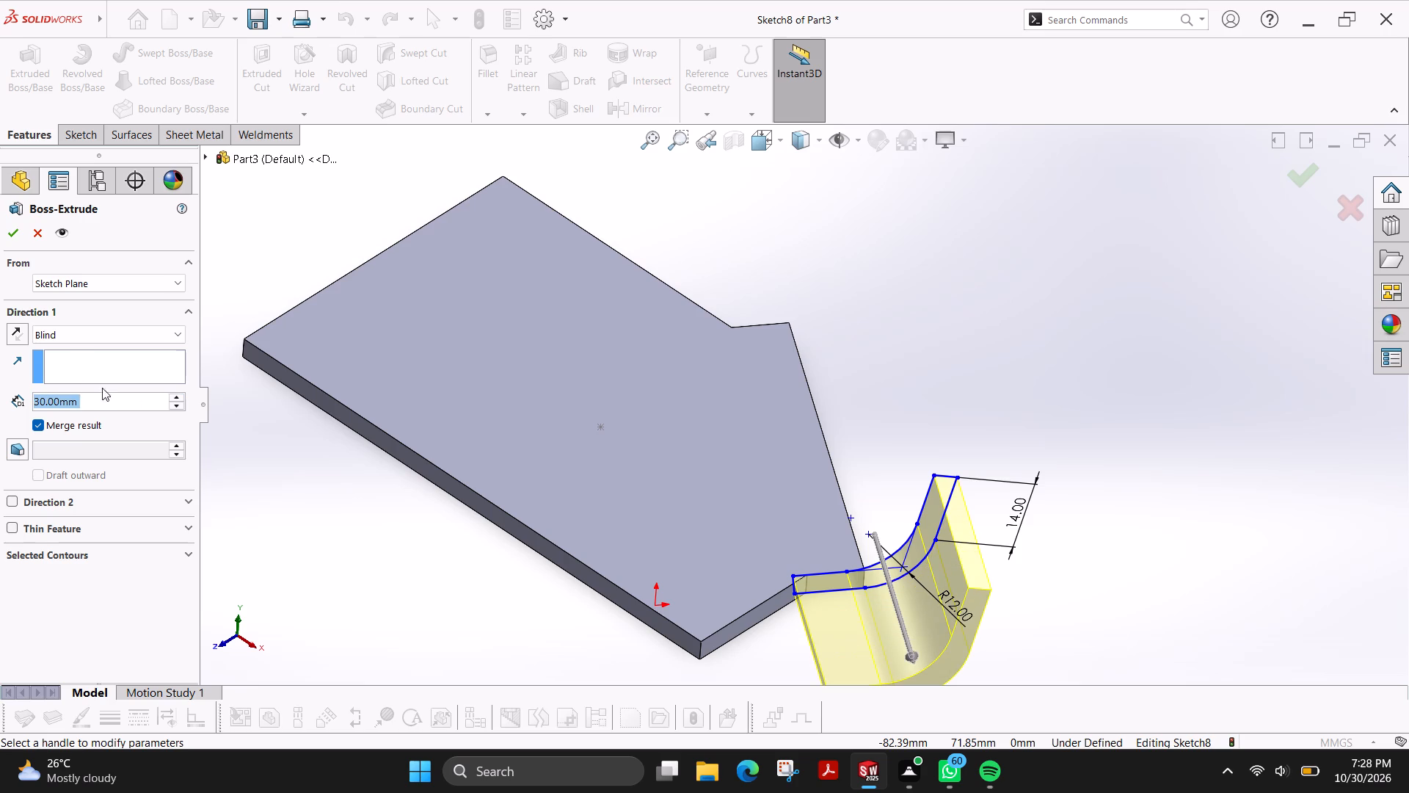
click(21, 330)
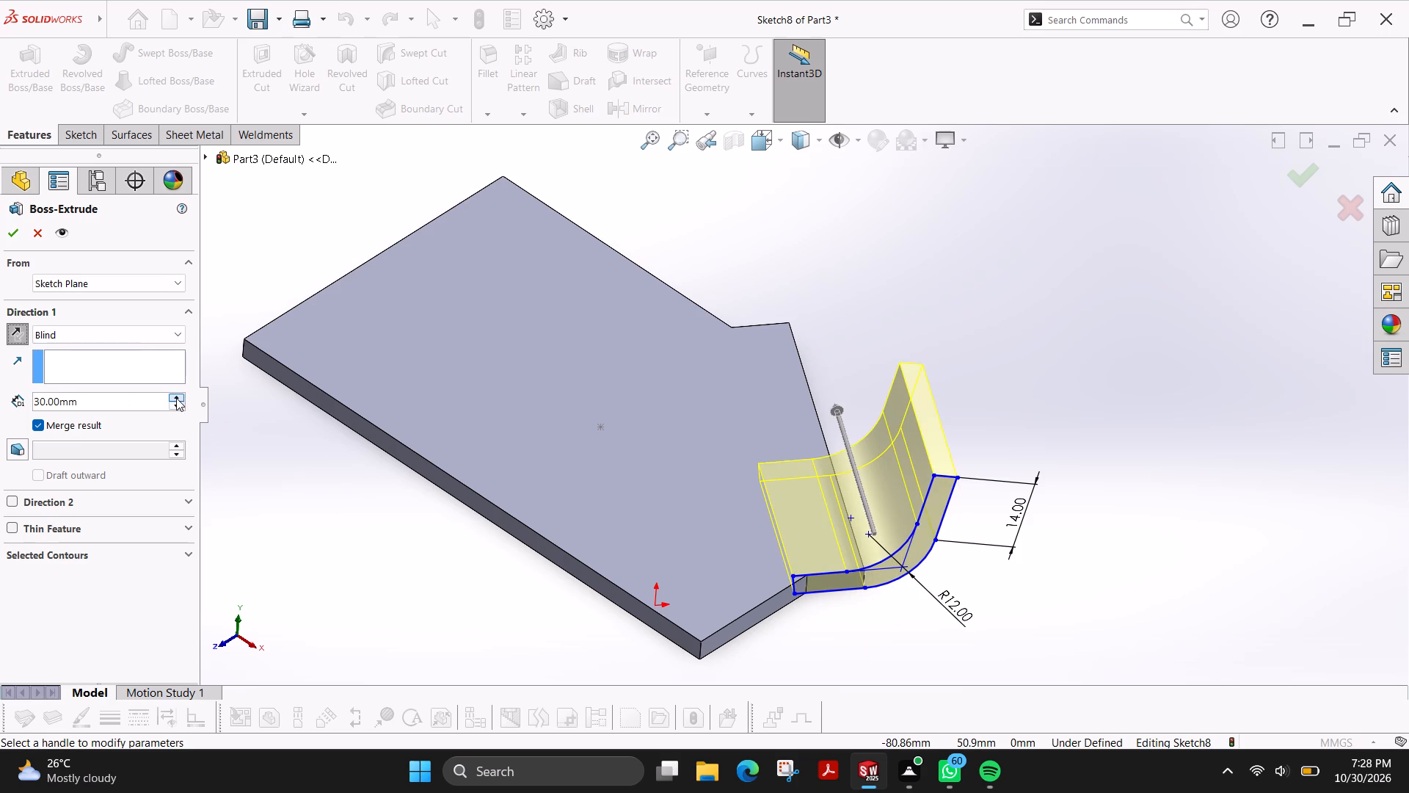
double_click(176, 398)
double_click(176, 398)
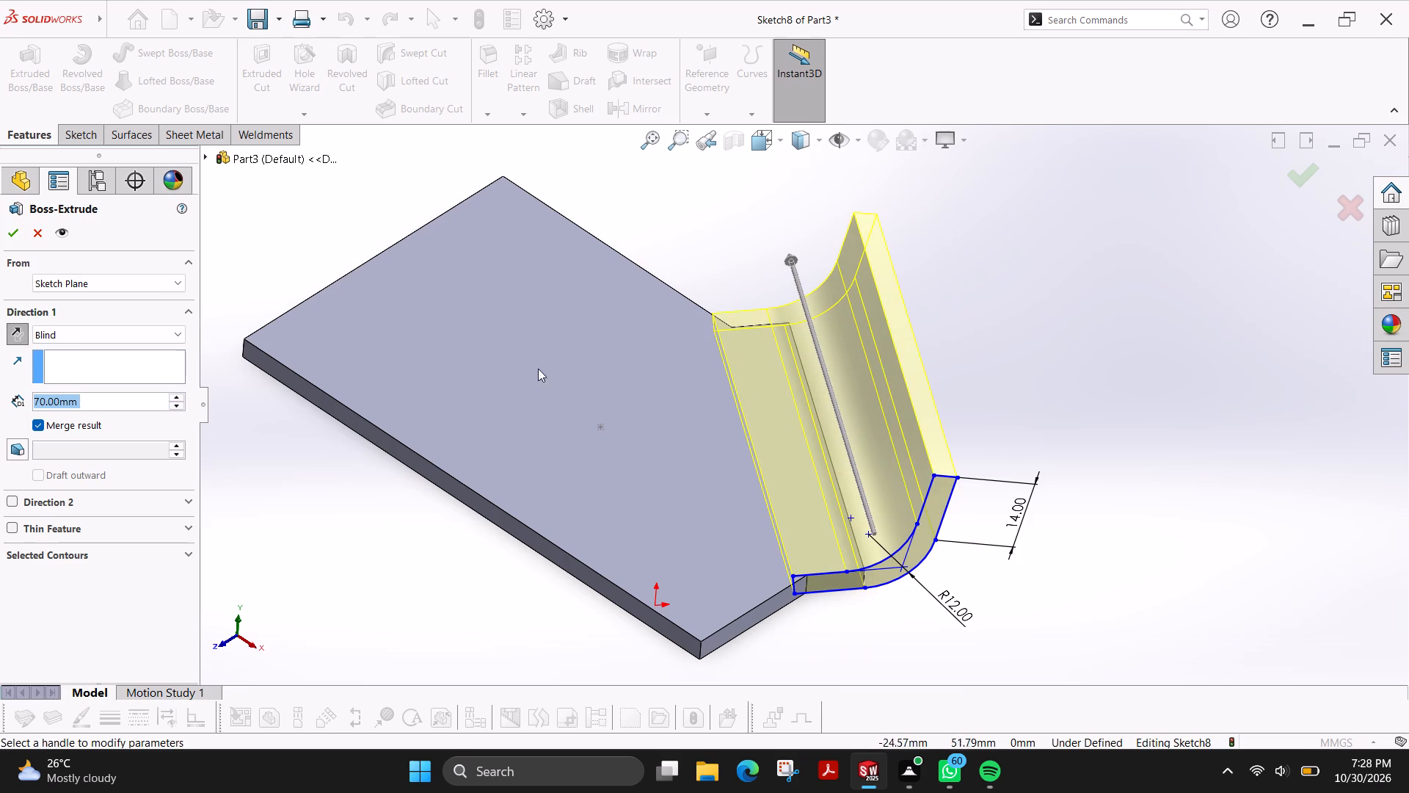
middle_drag(547, 314, 551, 496)
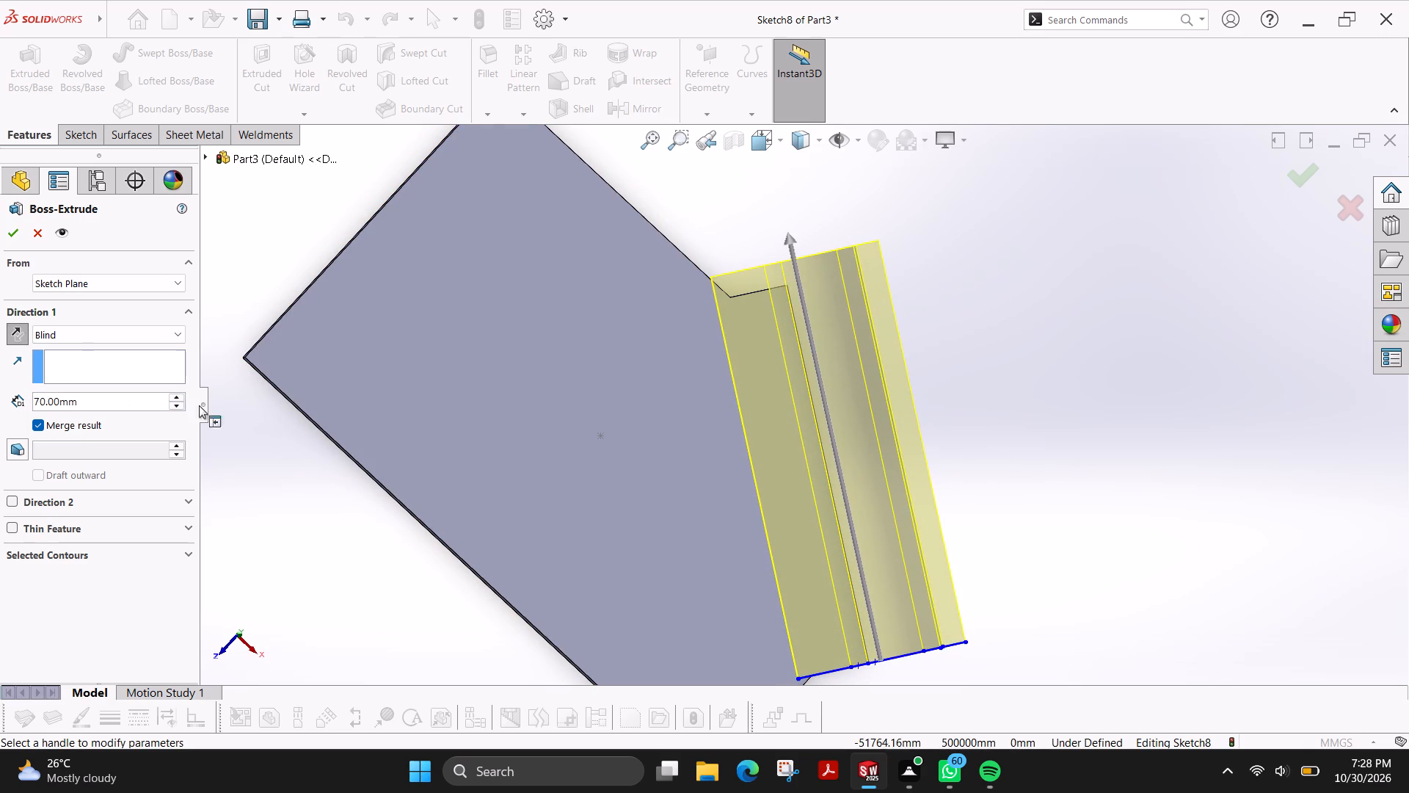
click(170, 408)
double_click(89, 401)
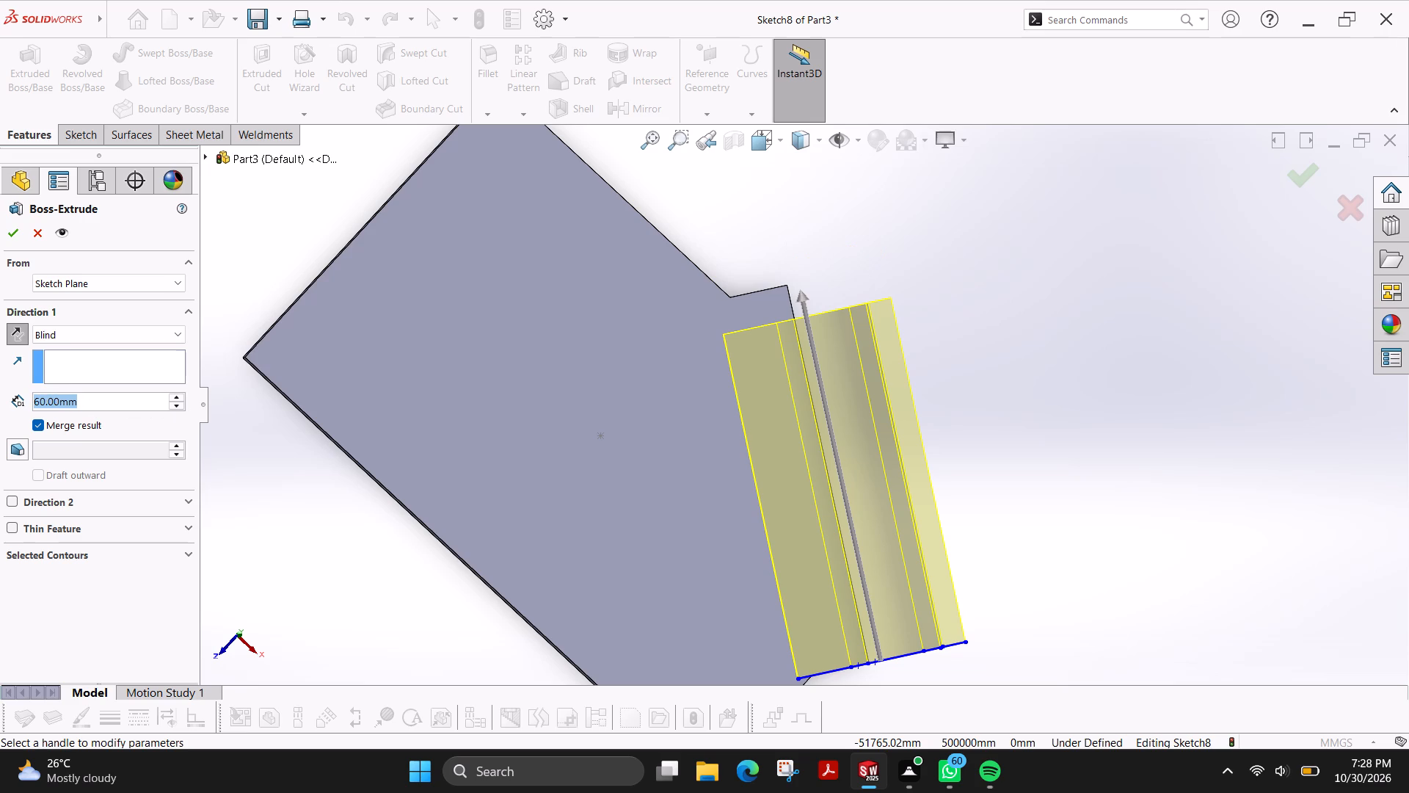
text(65)
key(Return)
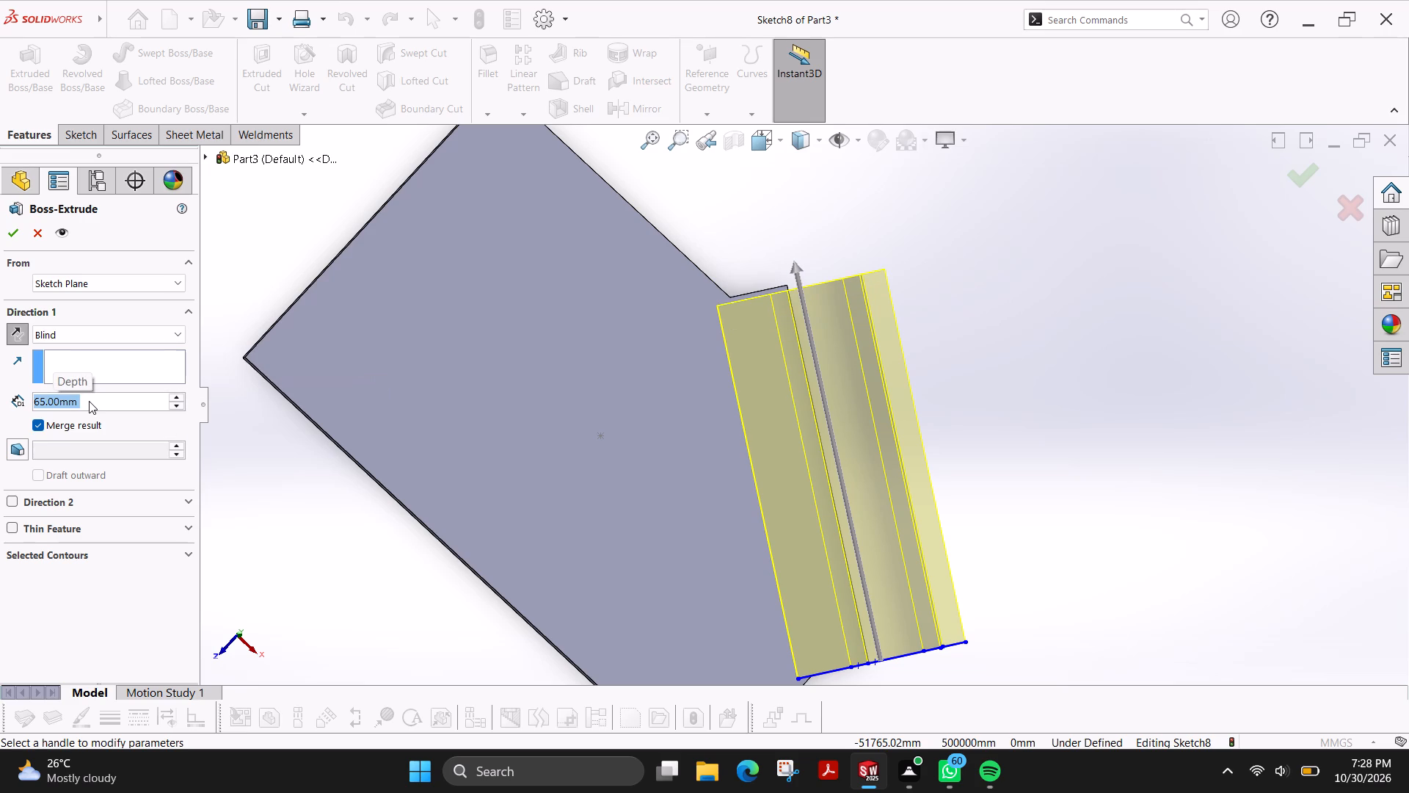
text(67)
key(Return)
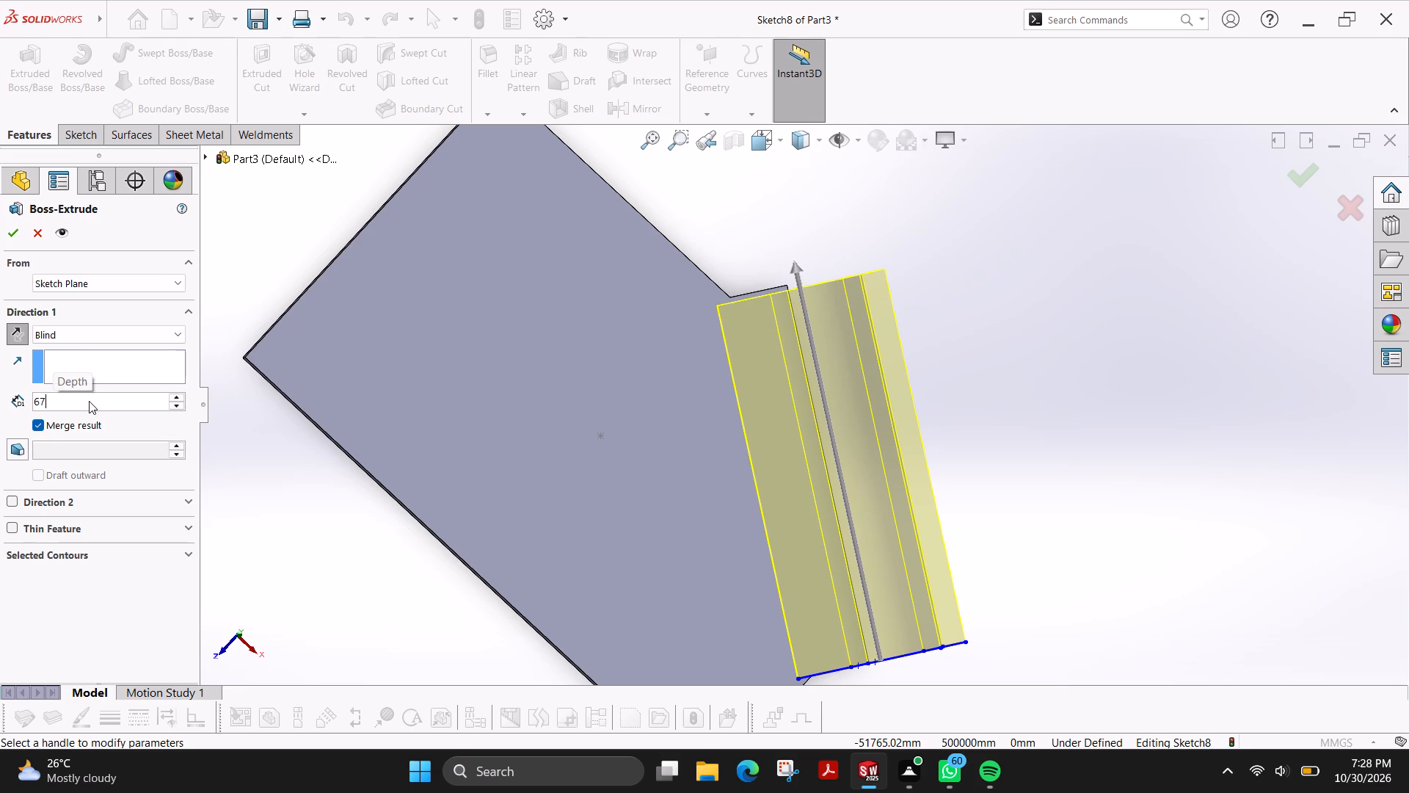
text(66)
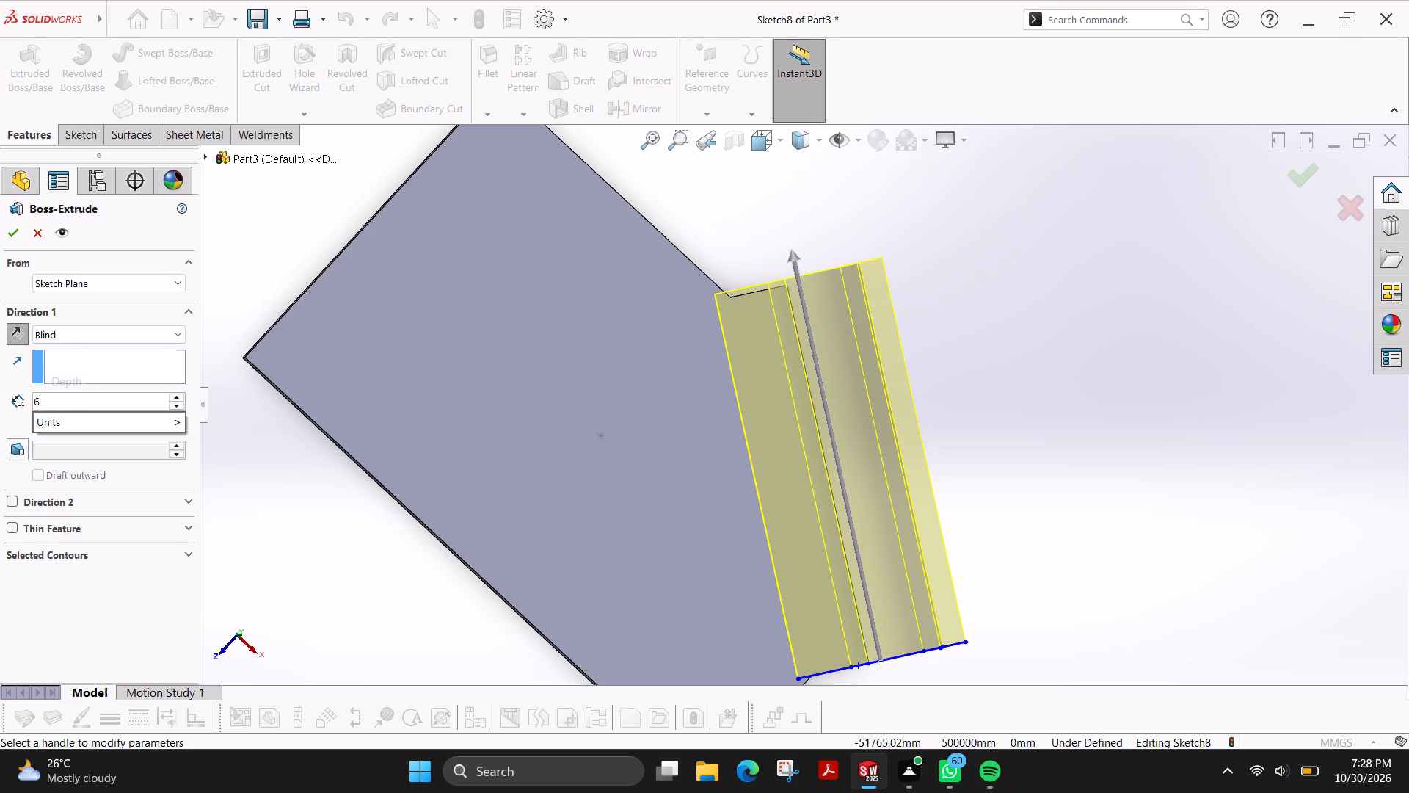
key(Return)
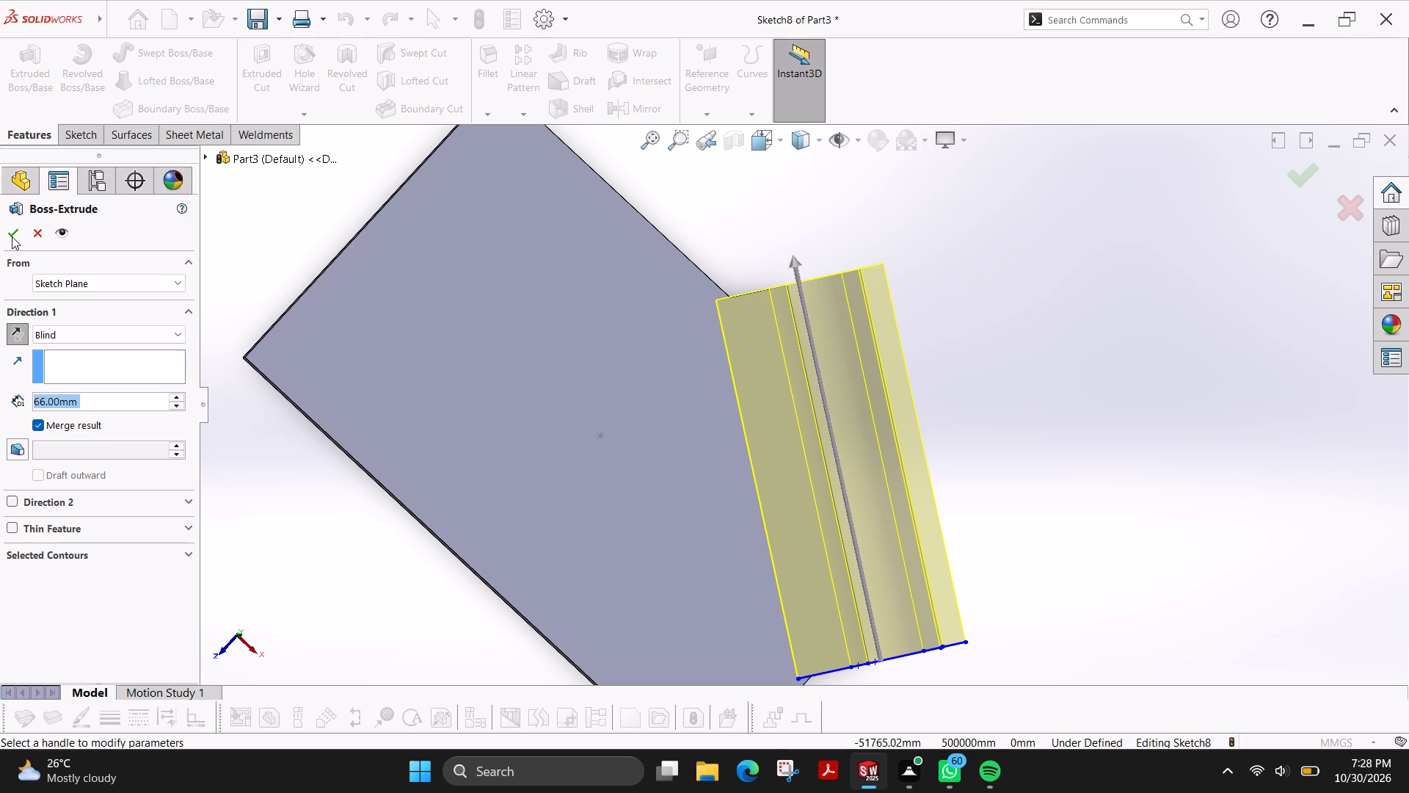
click(11, 236)
Fillet the two diagonally opposite outer corner edges of the base plate with a 10 mm symmetric radius.
middle_drag(627, 418, 615, 347)
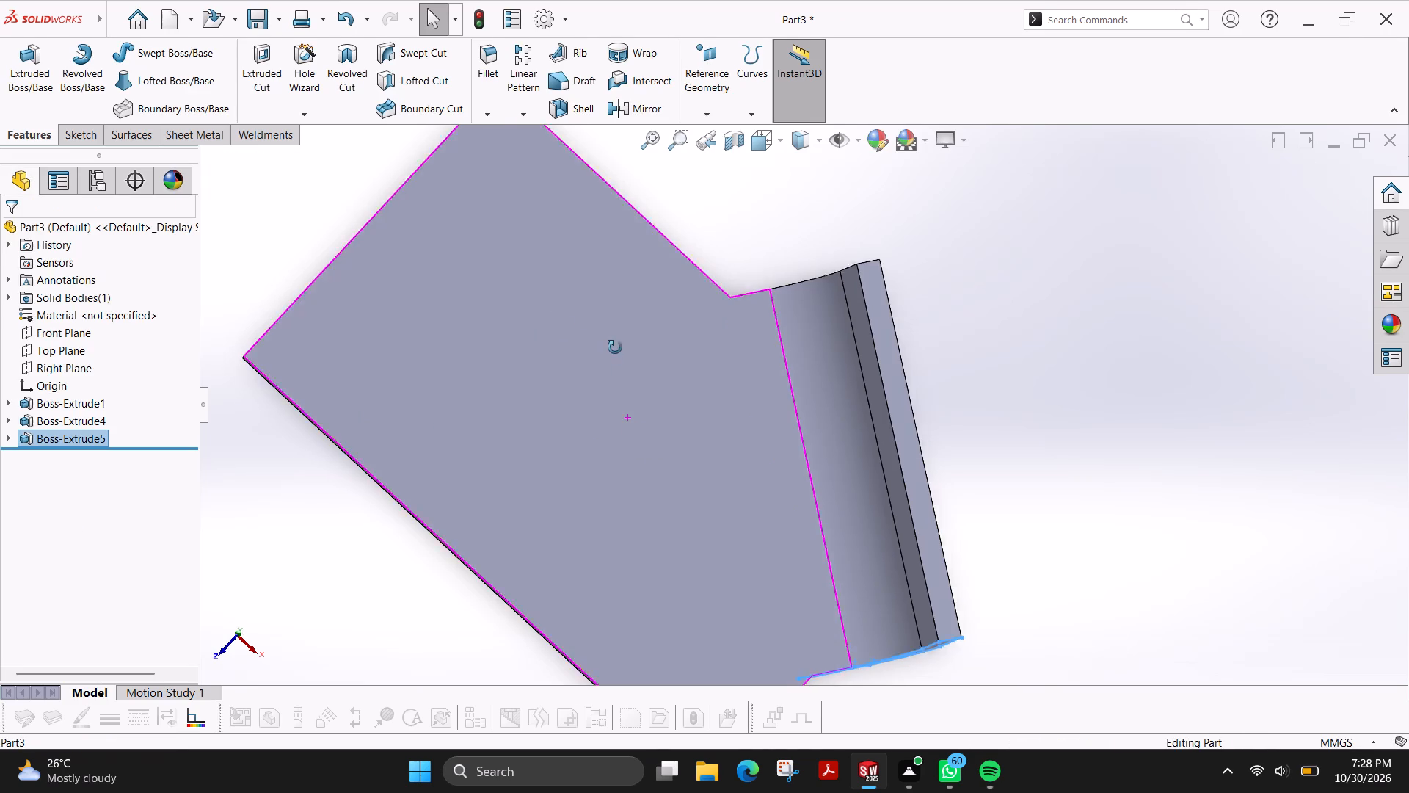
middle_drag(615, 347, 644, 264)
scroll(1179, 562, up, 2)
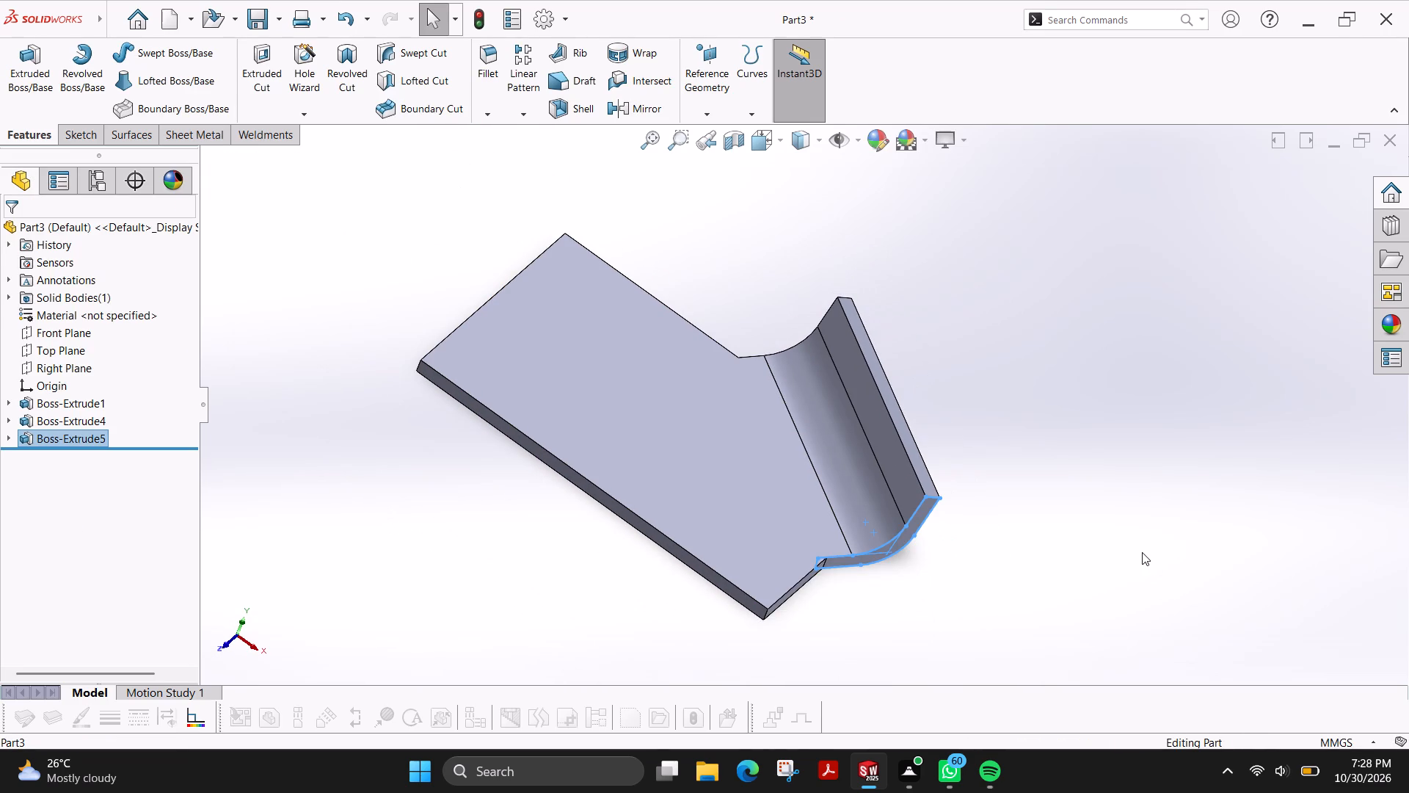
middle_drag(934, 591, 903, 460)
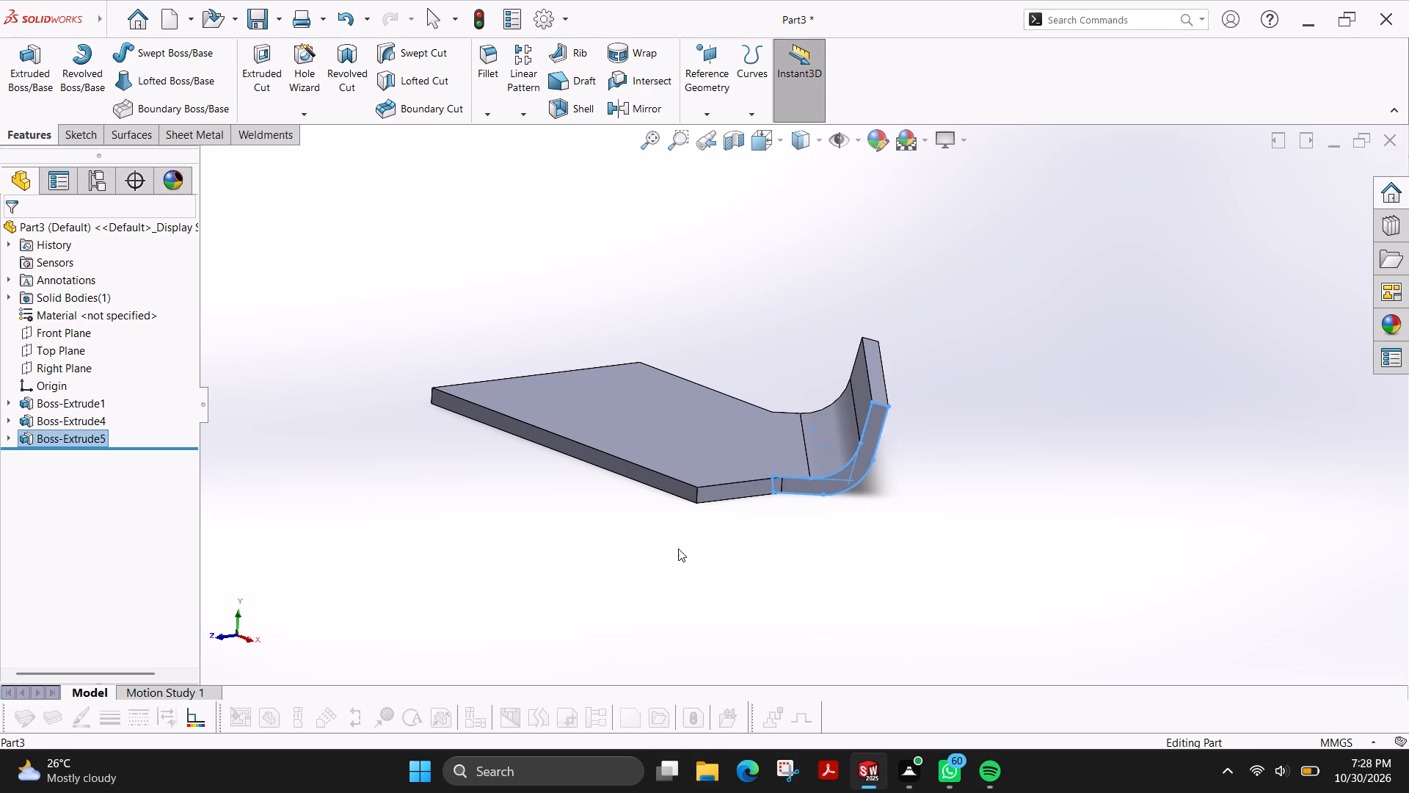
middle_drag(678, 548, 704, 628)
click(478, 57)
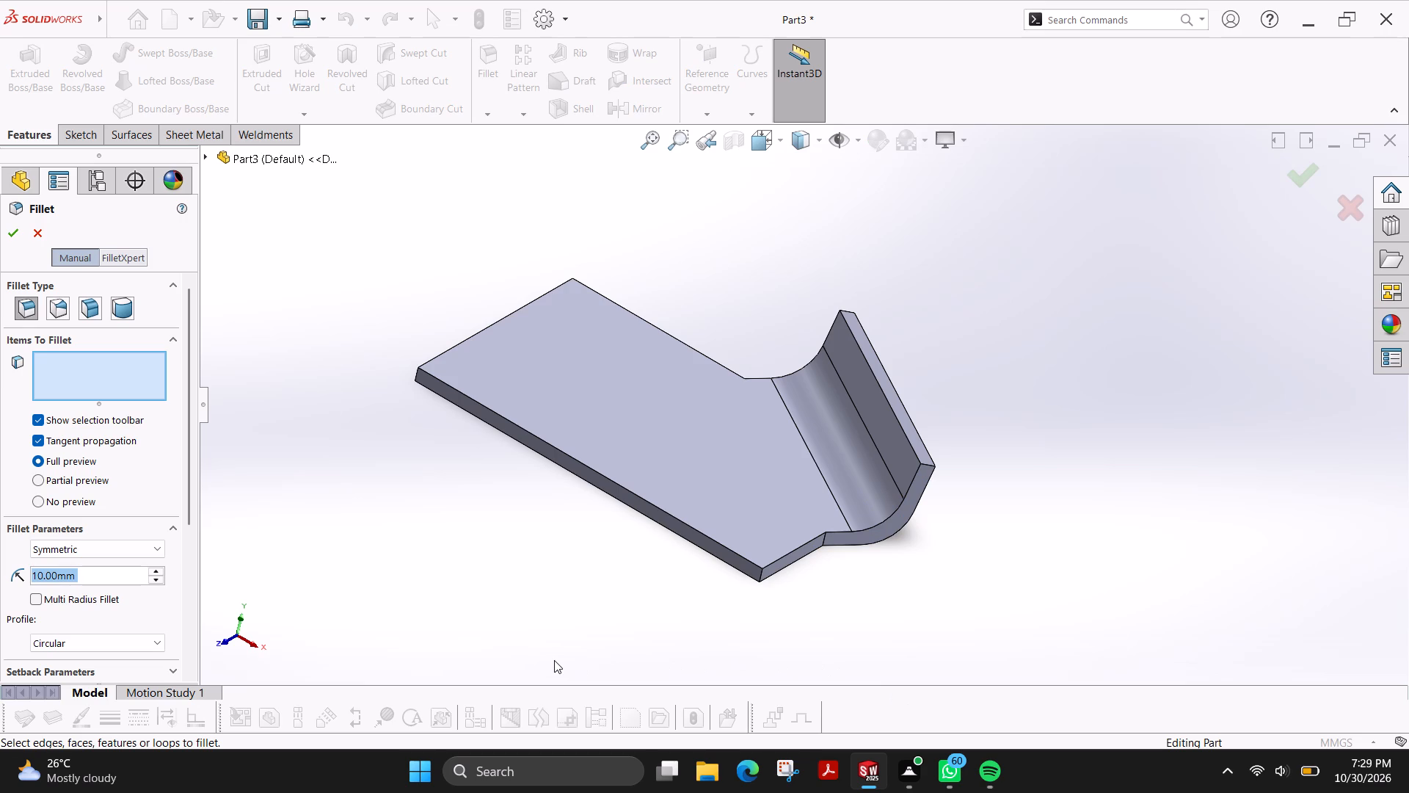
text(12)
key(Return)
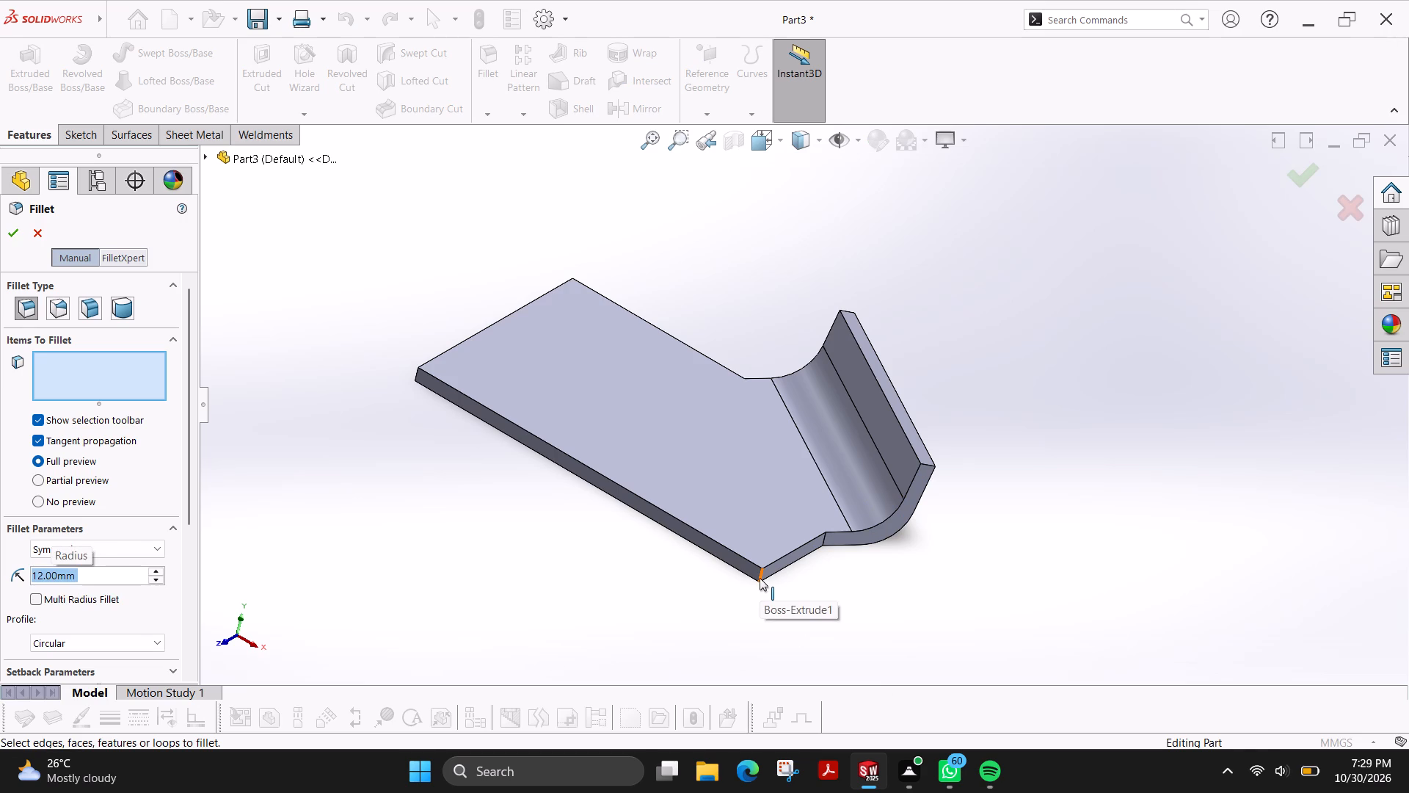
text(10)
key(Return)
middle_drag(531, 244, 560, 360)
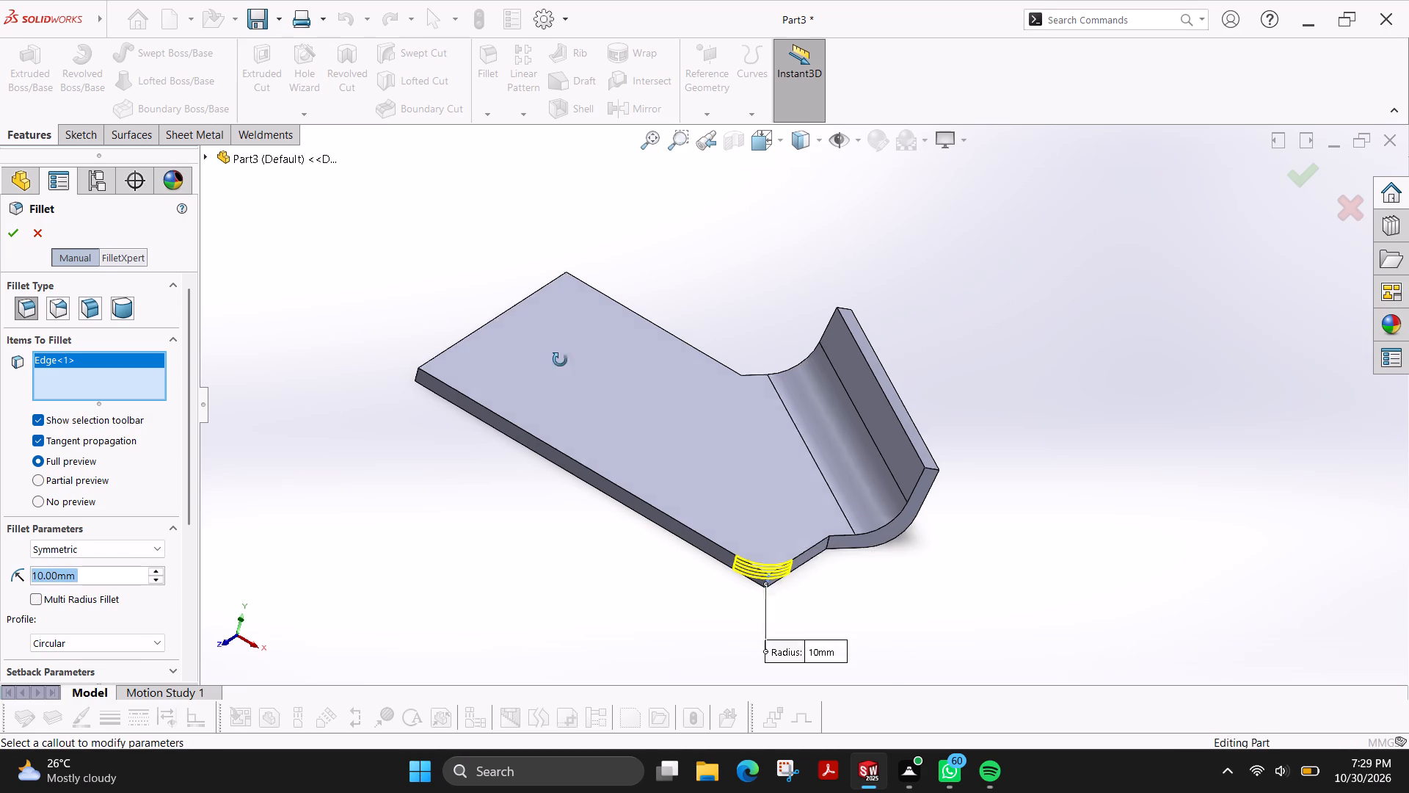
middle_drag(560, 360, 614, 470)
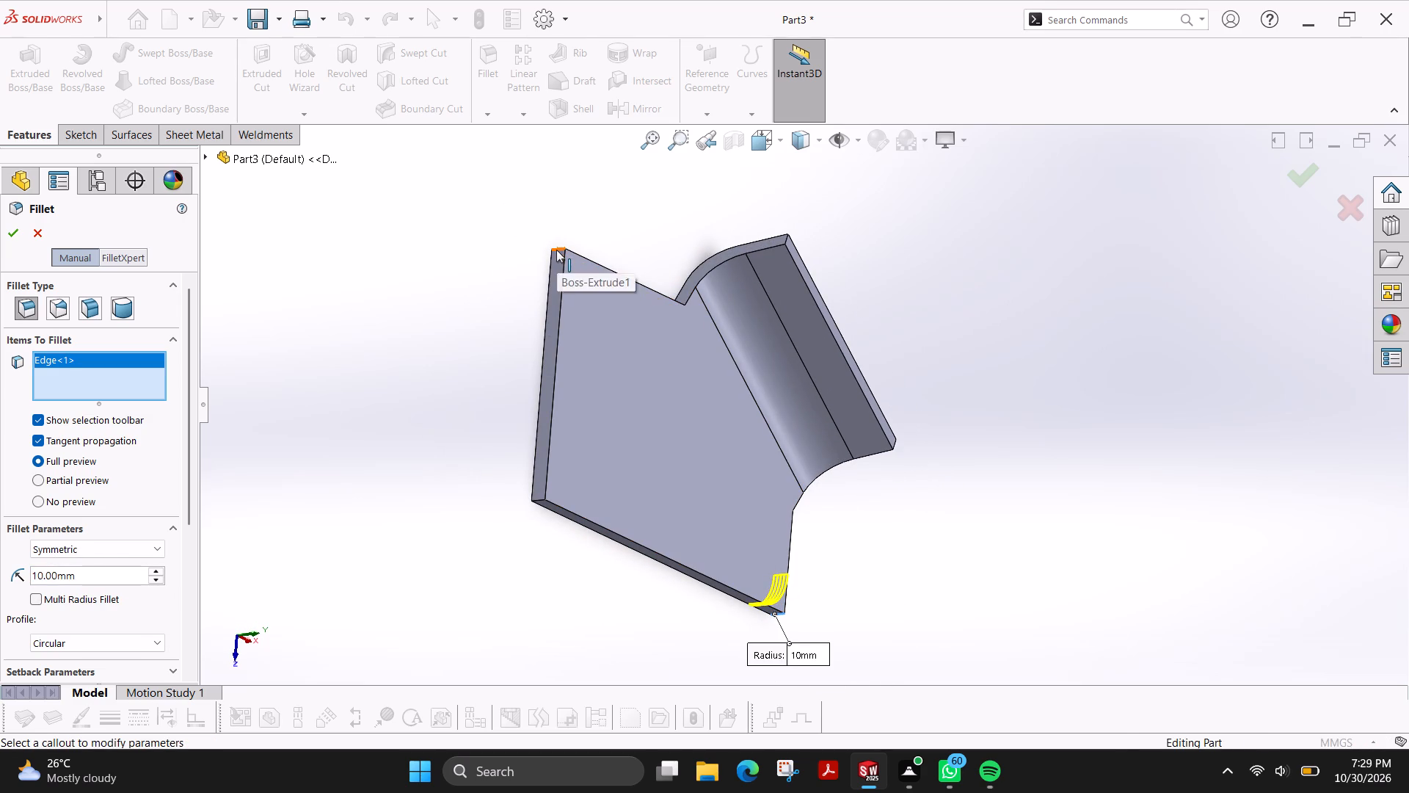
click(556, 250)
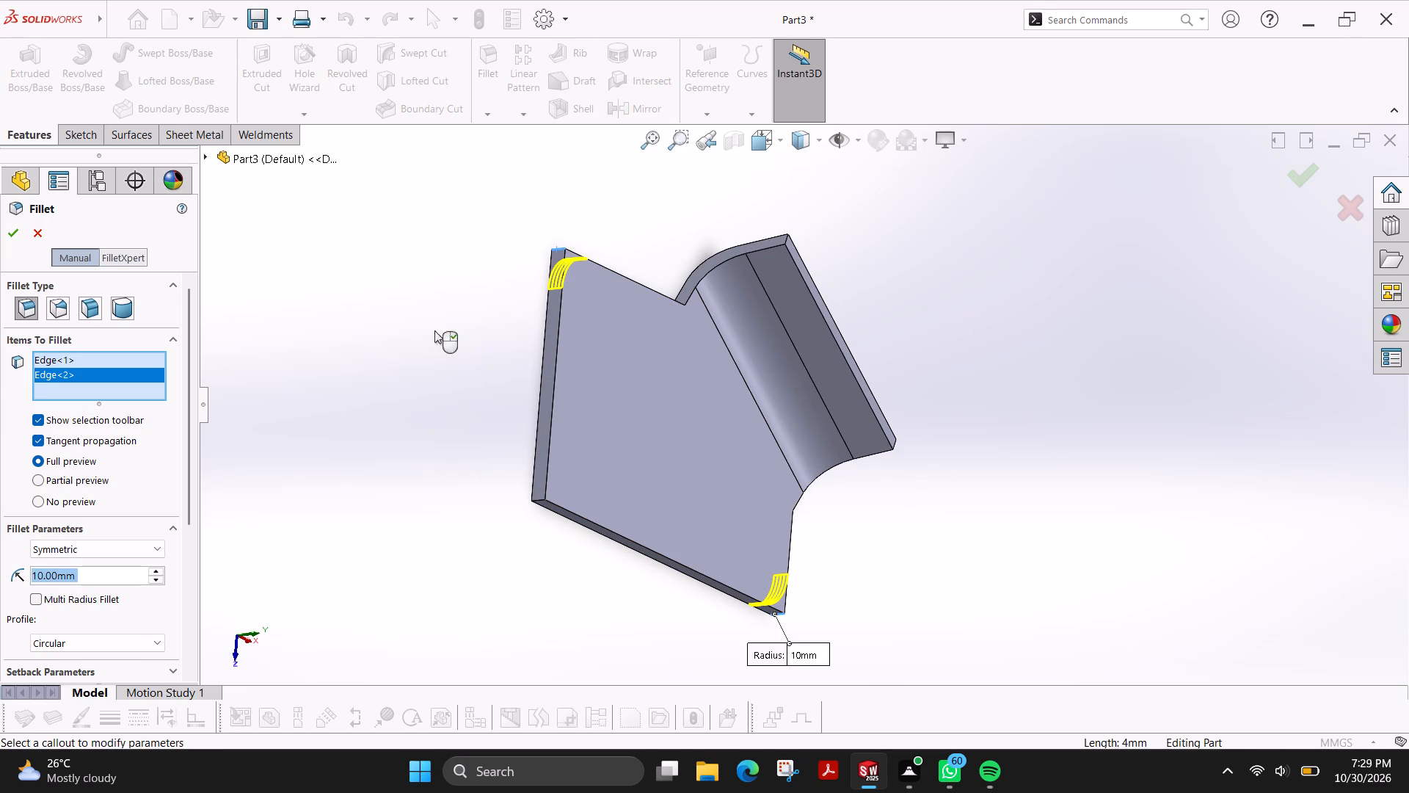
click(15, 239)
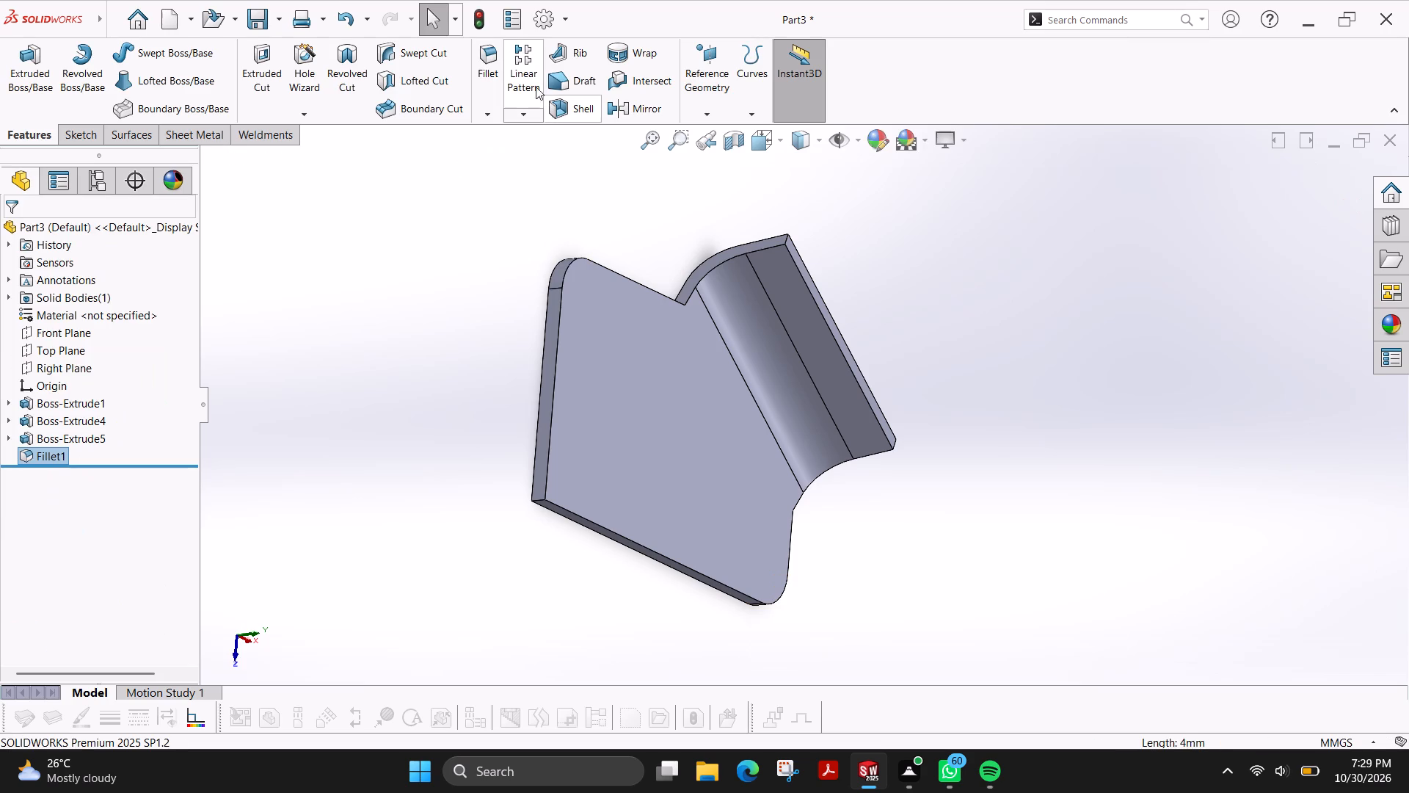
Chamfer the base plate's remaining sharp outer corner with a symmetric 18 mm distance.
click(489, 114)
click(506, 150)
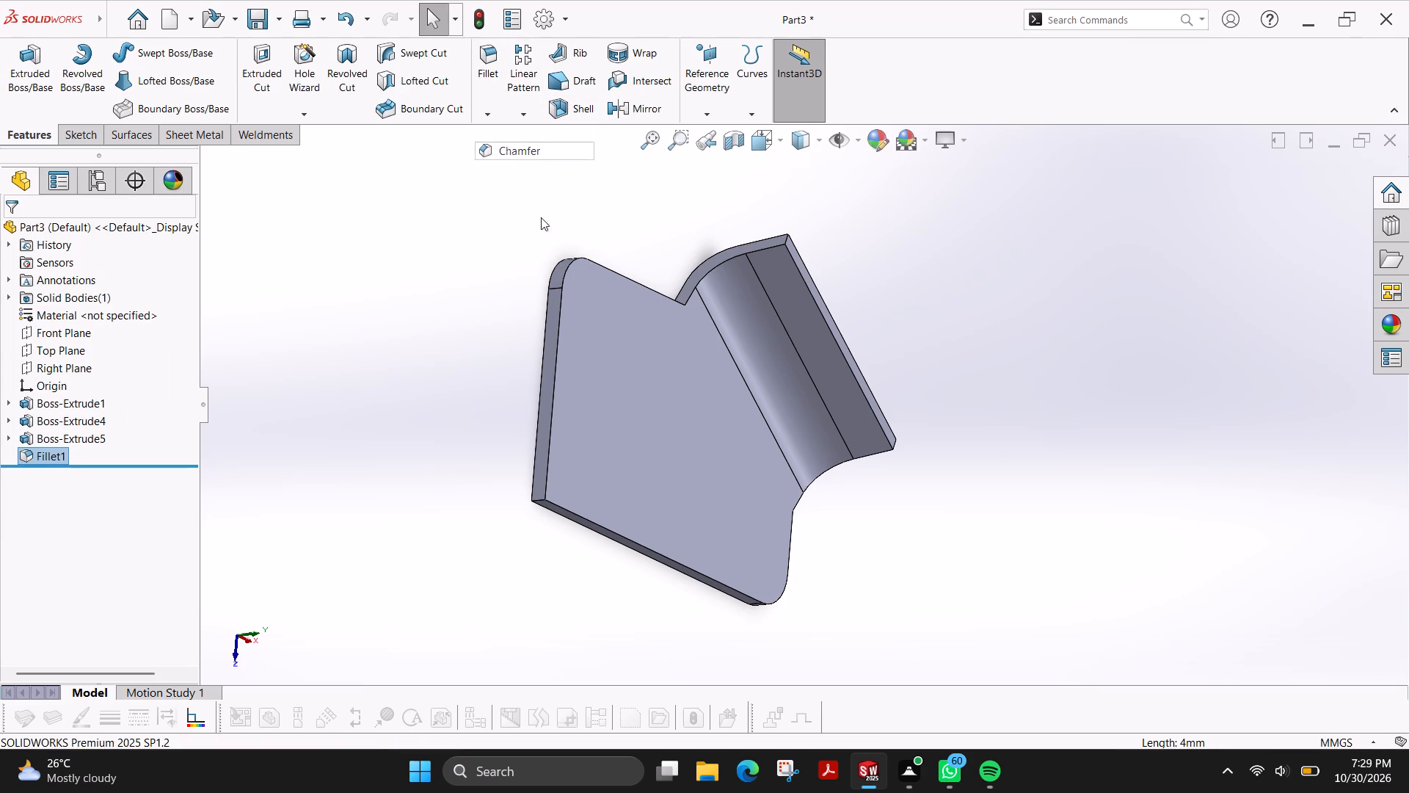
click(539, 499)
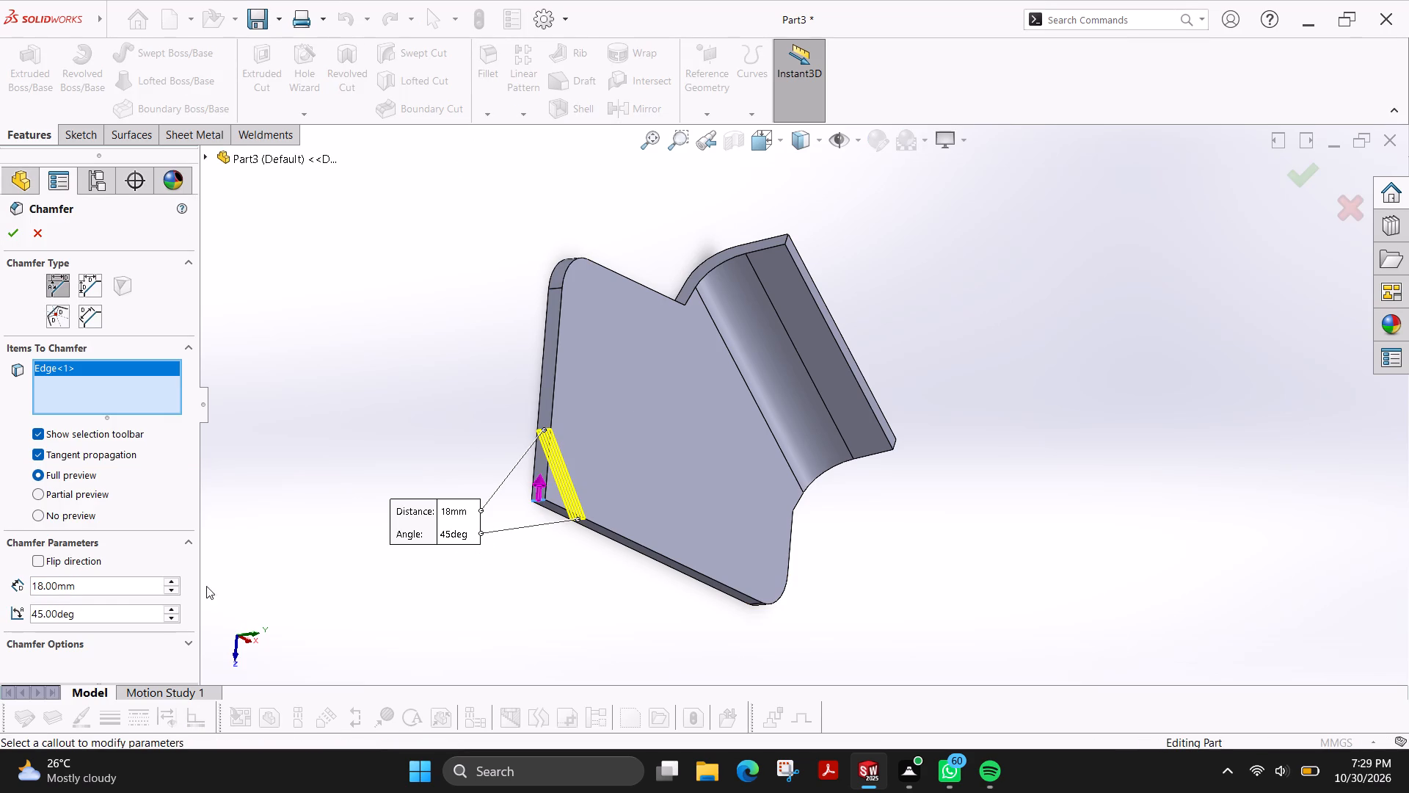
click(82, 297)
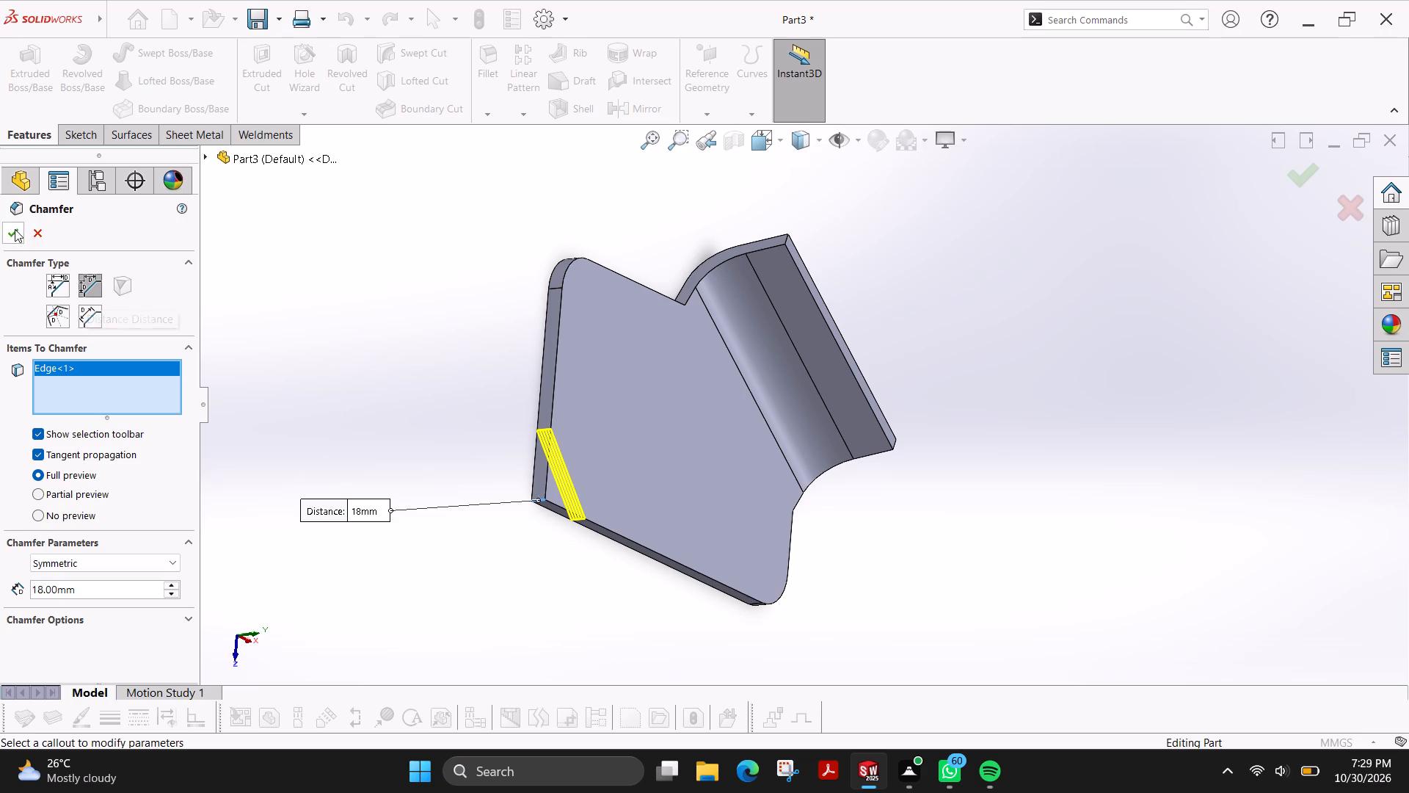
click(15, 229)
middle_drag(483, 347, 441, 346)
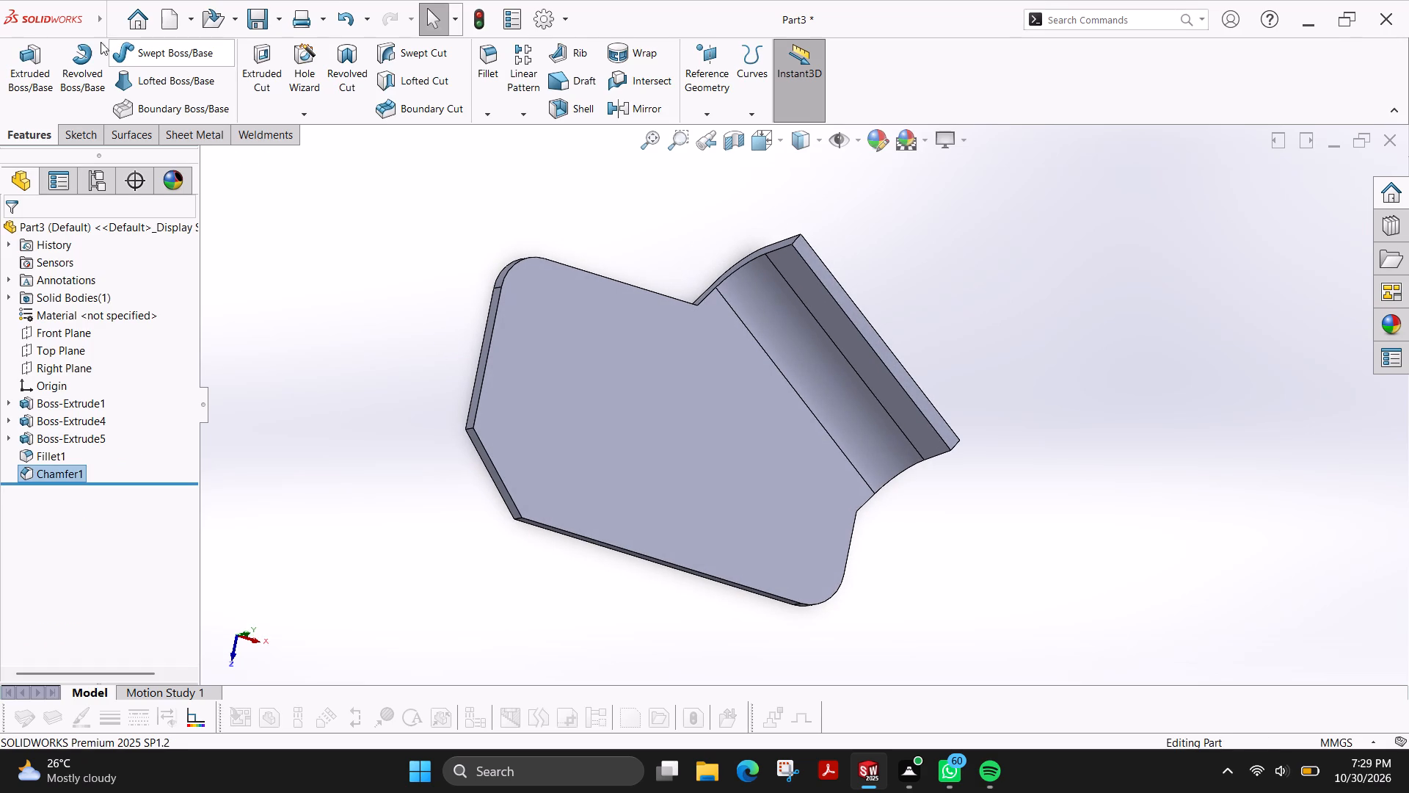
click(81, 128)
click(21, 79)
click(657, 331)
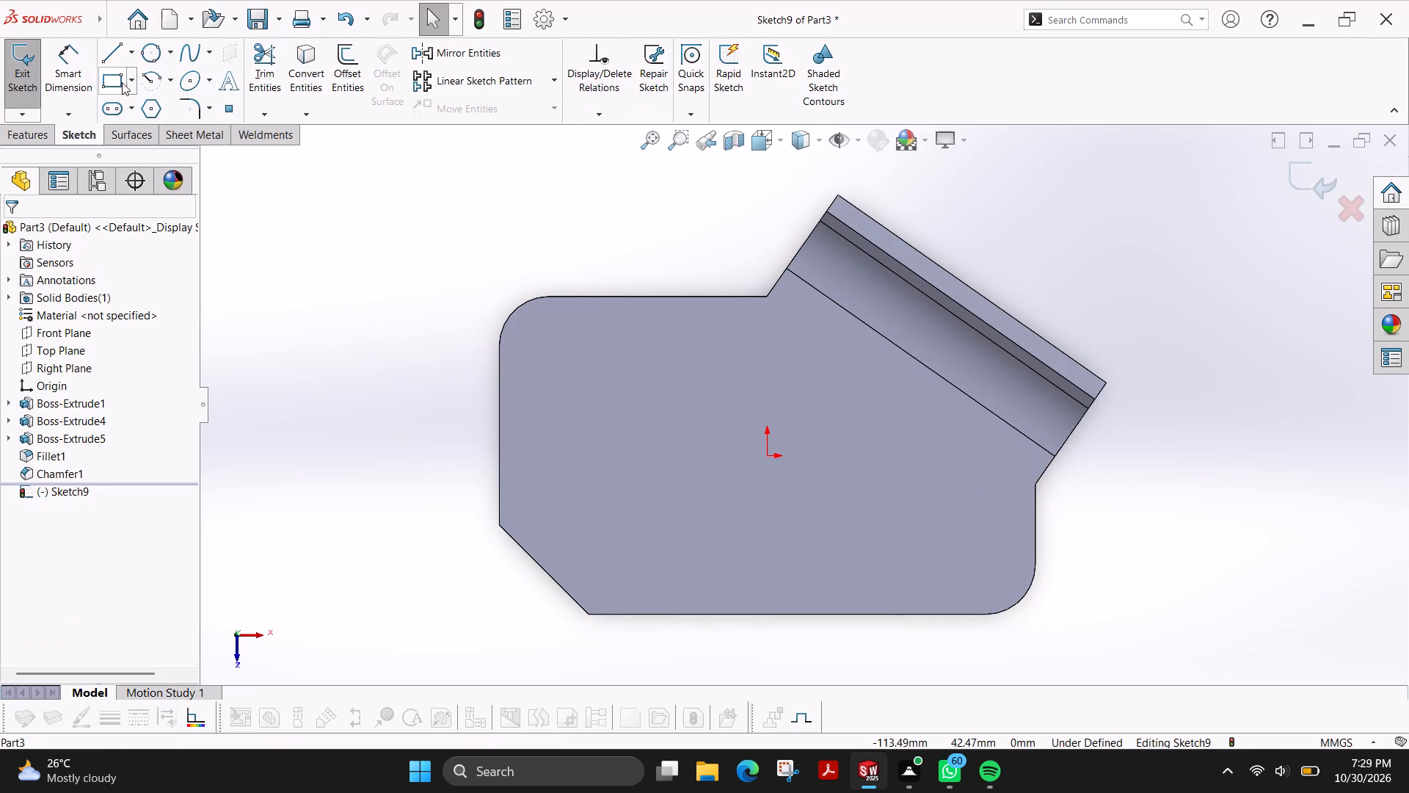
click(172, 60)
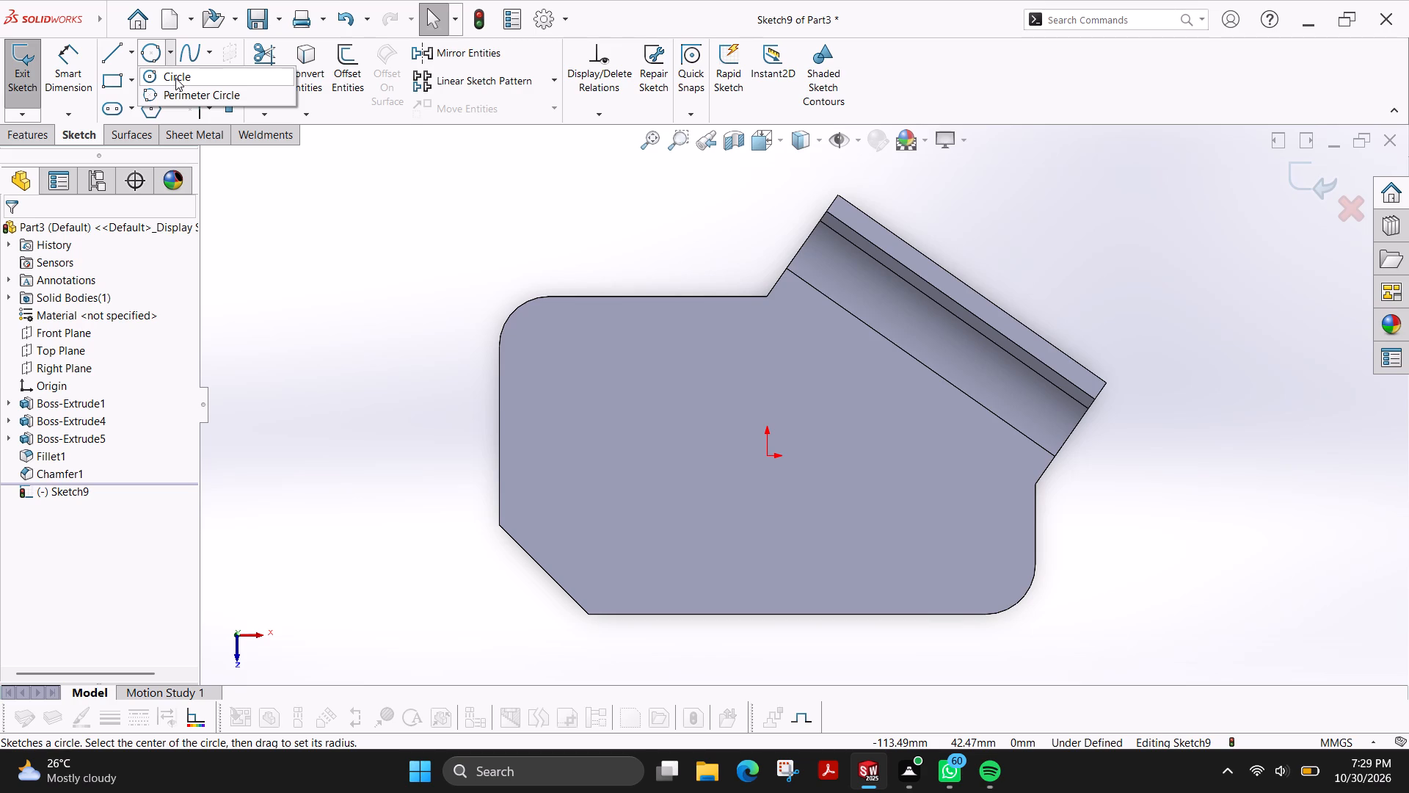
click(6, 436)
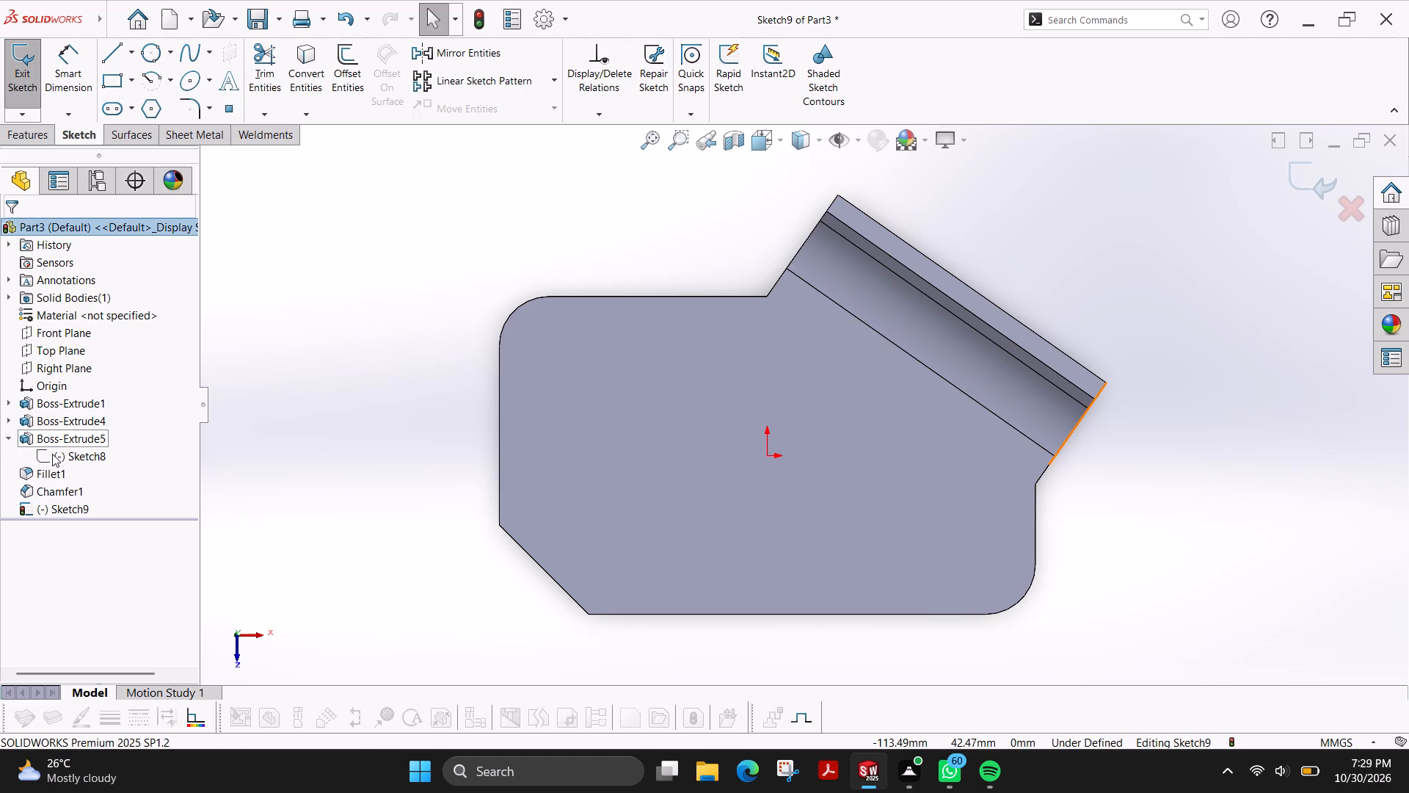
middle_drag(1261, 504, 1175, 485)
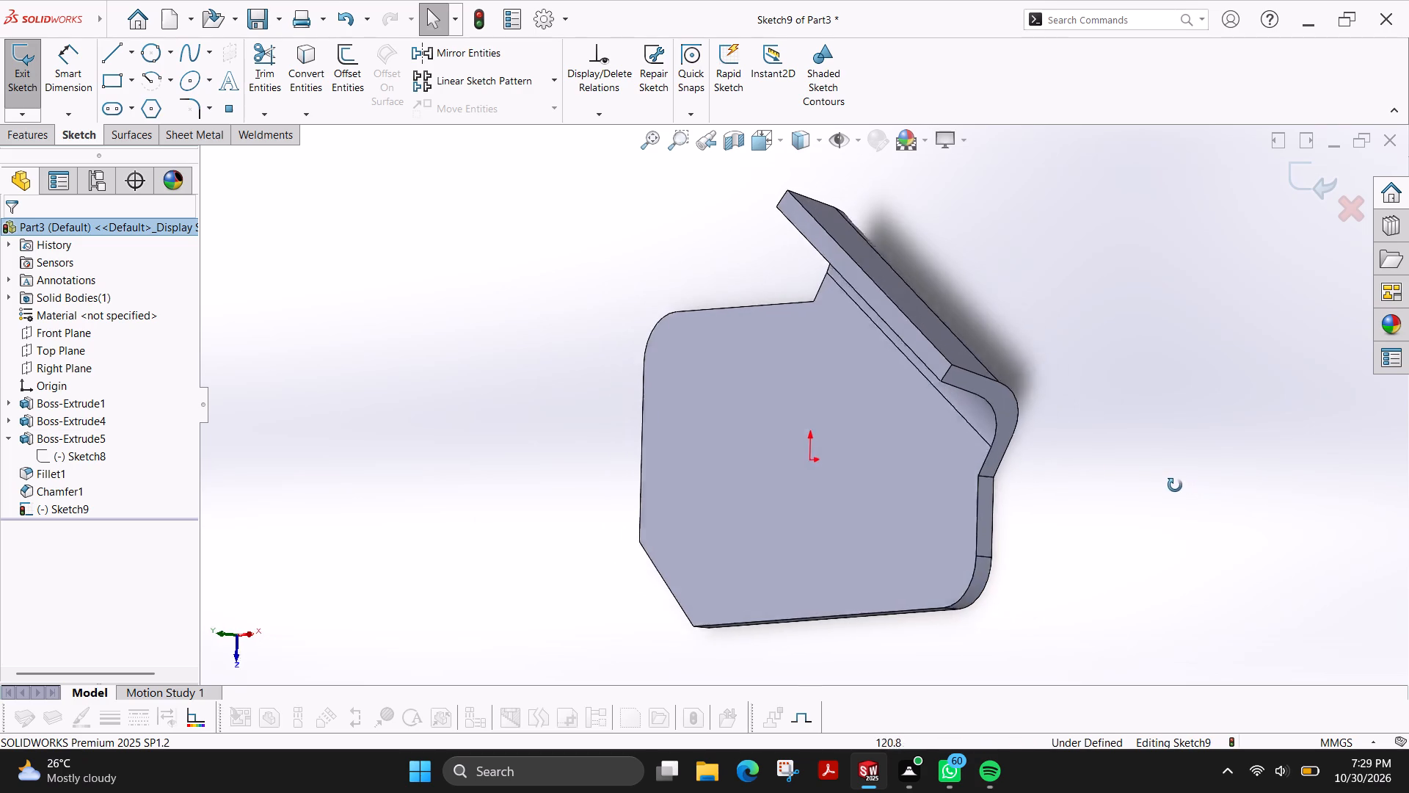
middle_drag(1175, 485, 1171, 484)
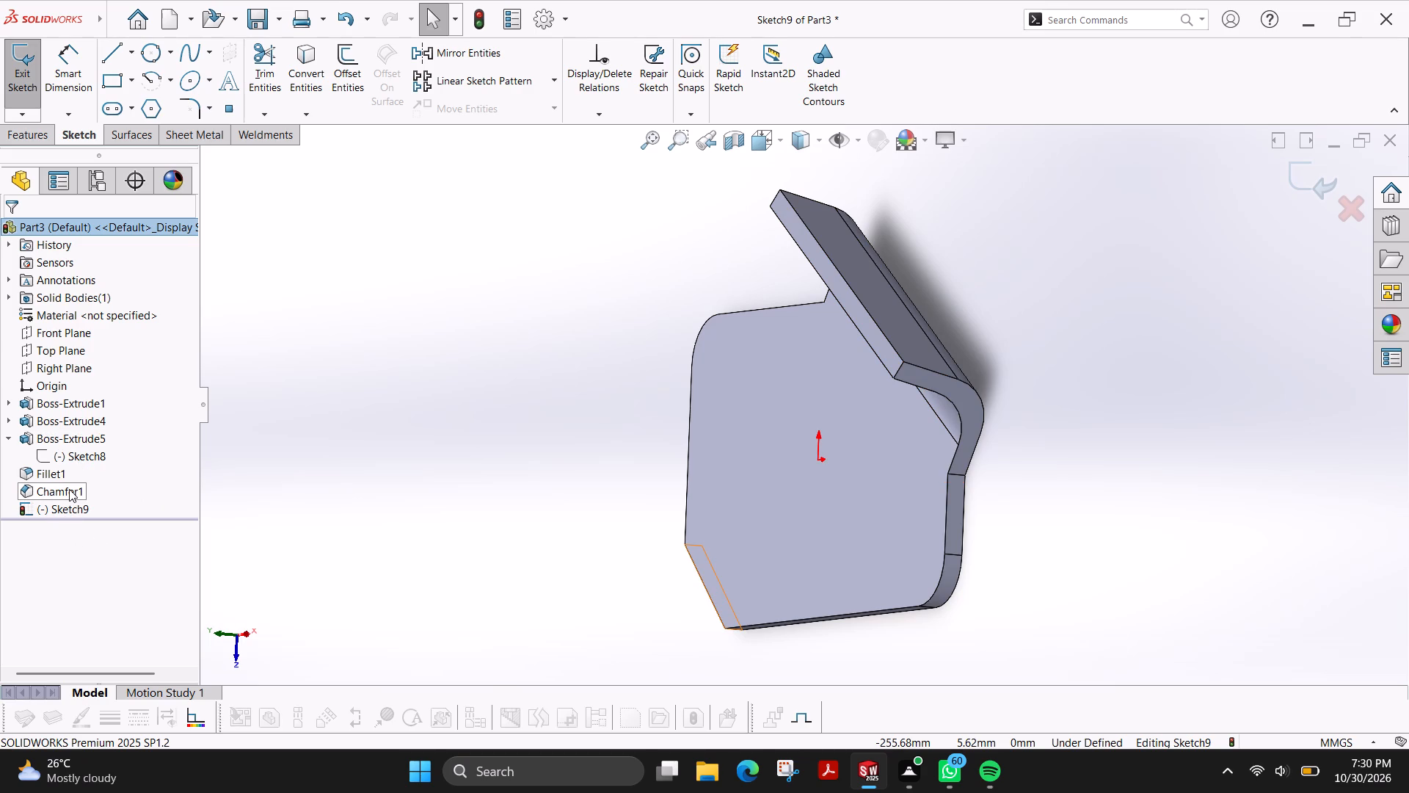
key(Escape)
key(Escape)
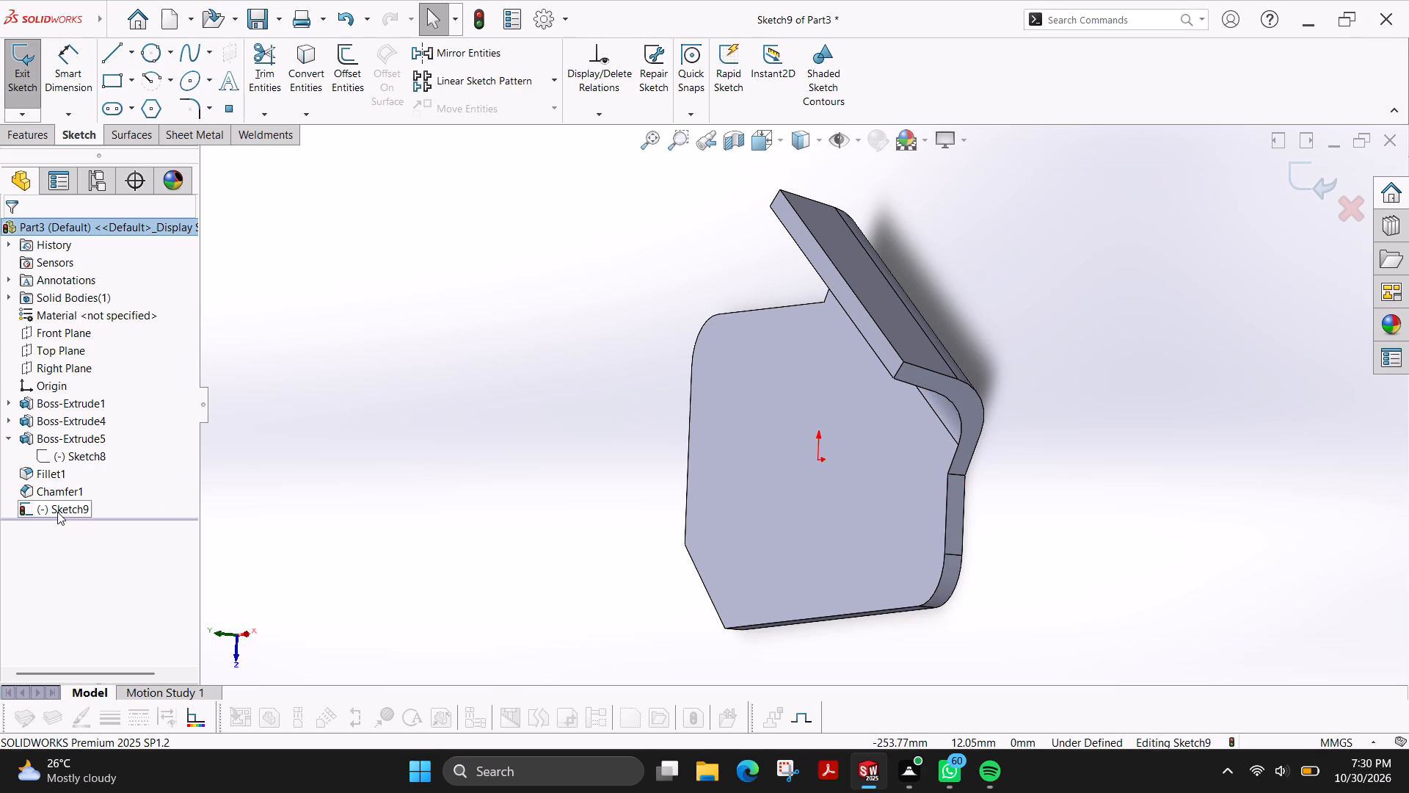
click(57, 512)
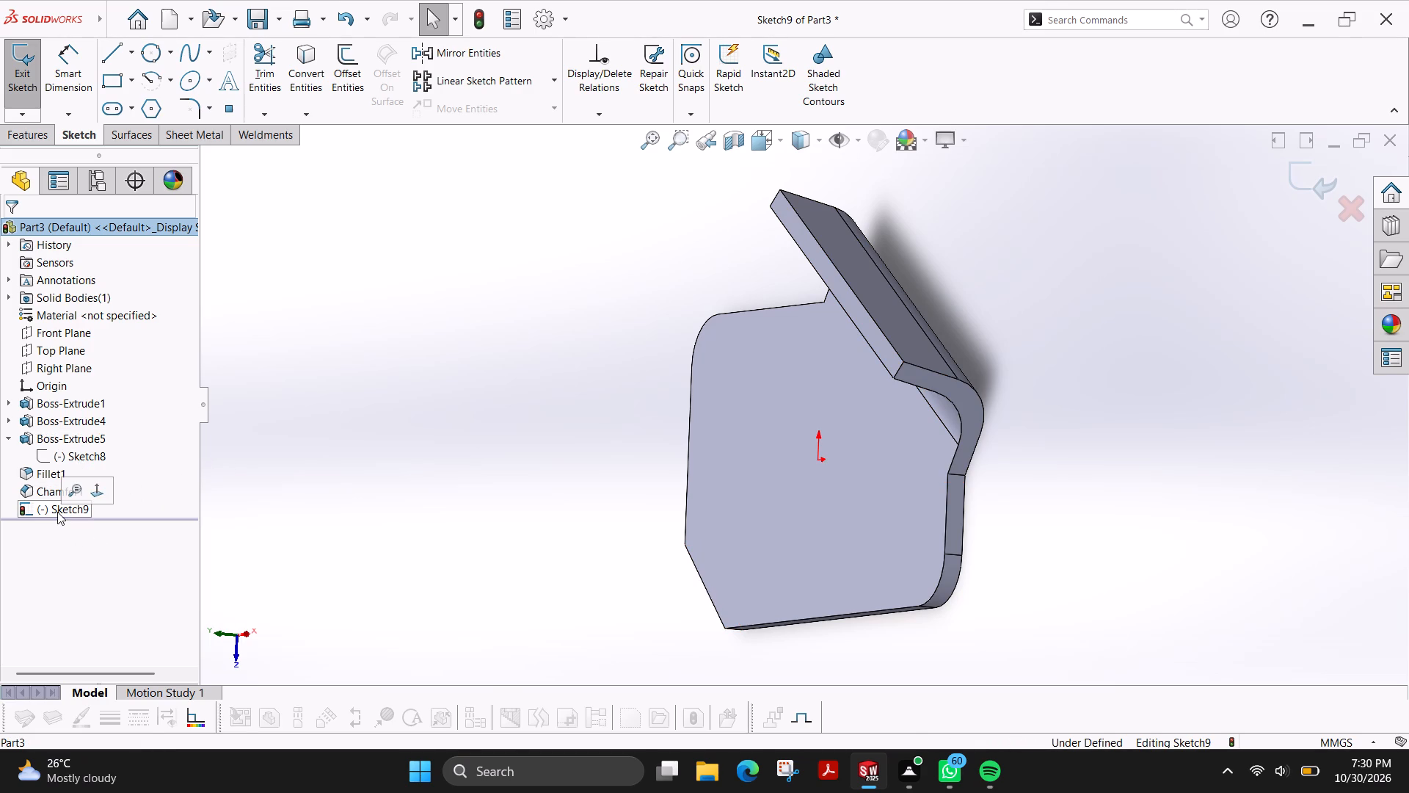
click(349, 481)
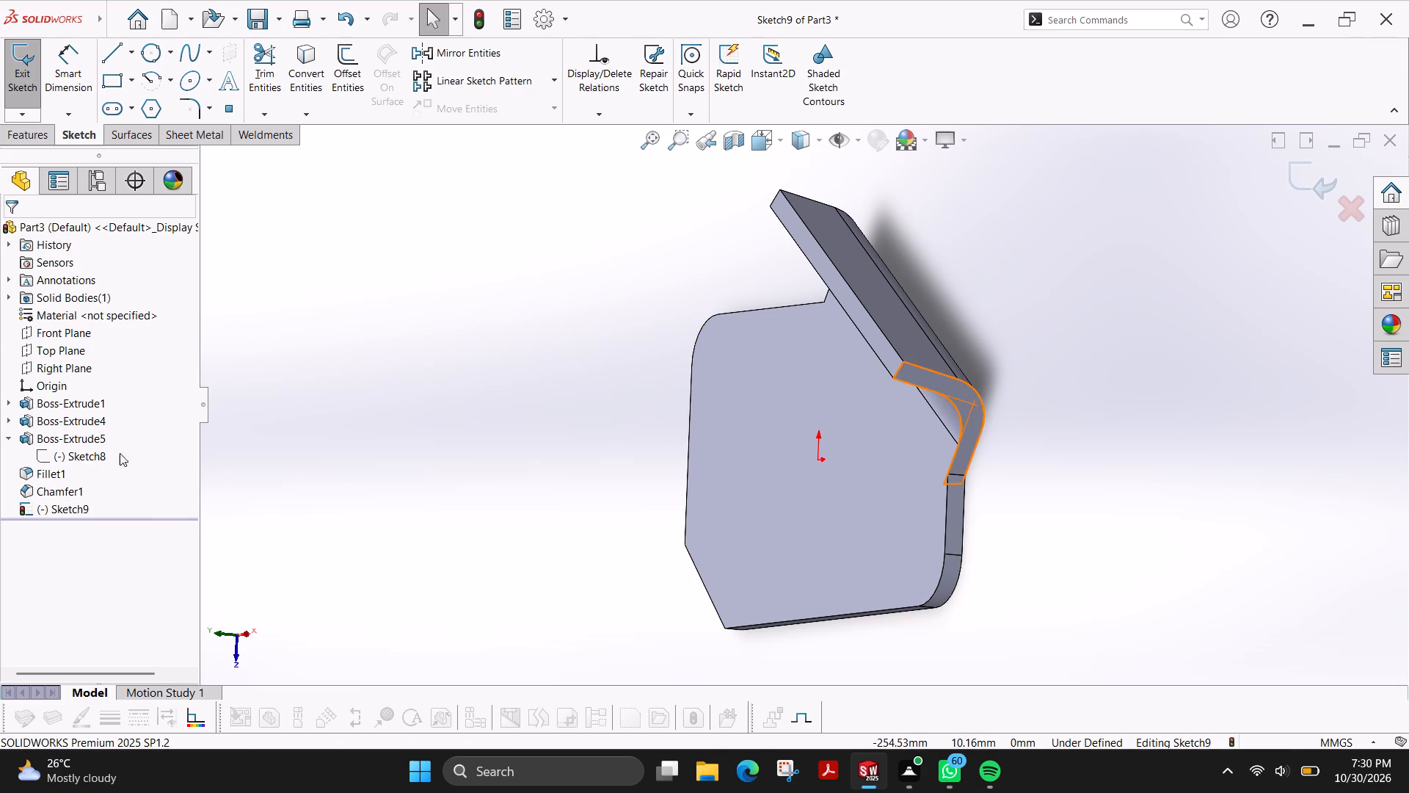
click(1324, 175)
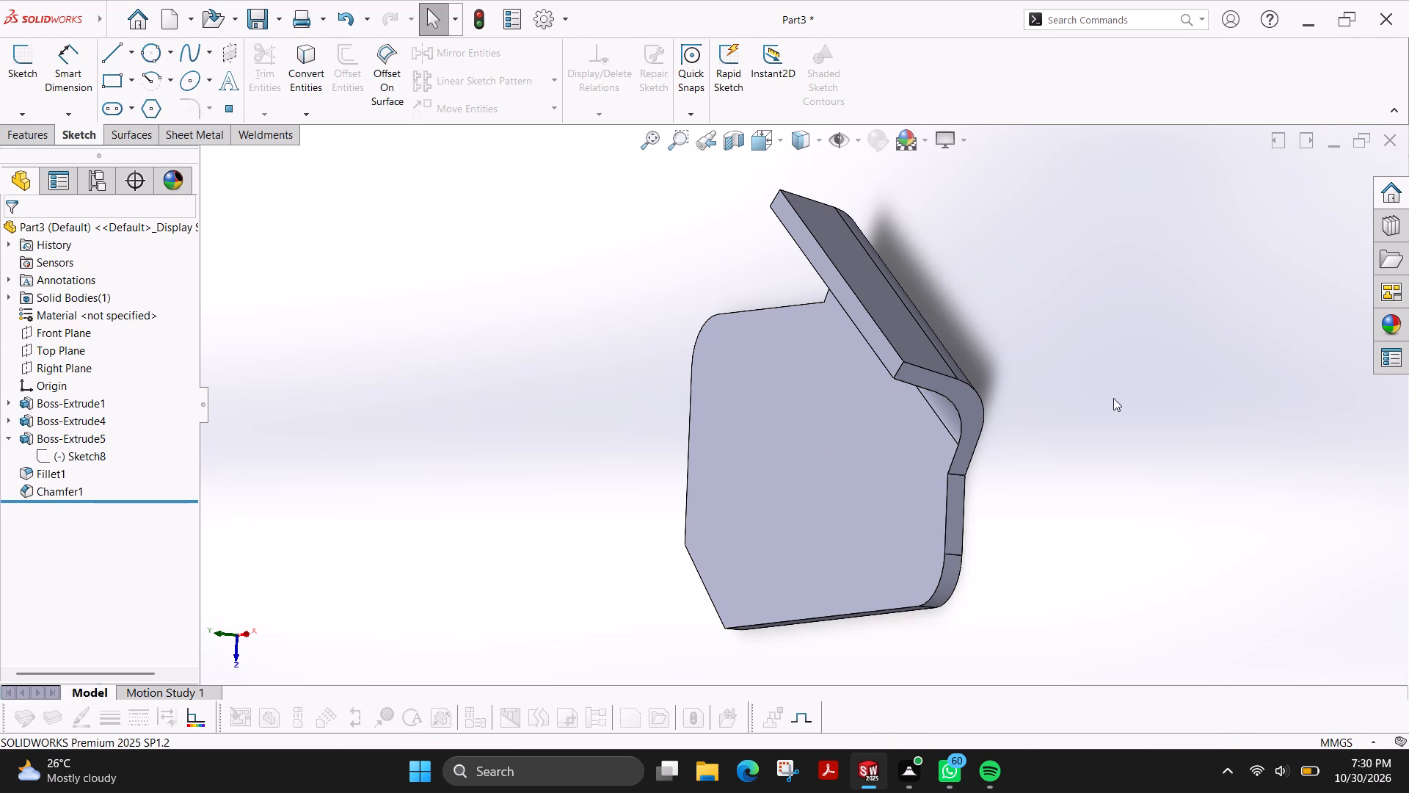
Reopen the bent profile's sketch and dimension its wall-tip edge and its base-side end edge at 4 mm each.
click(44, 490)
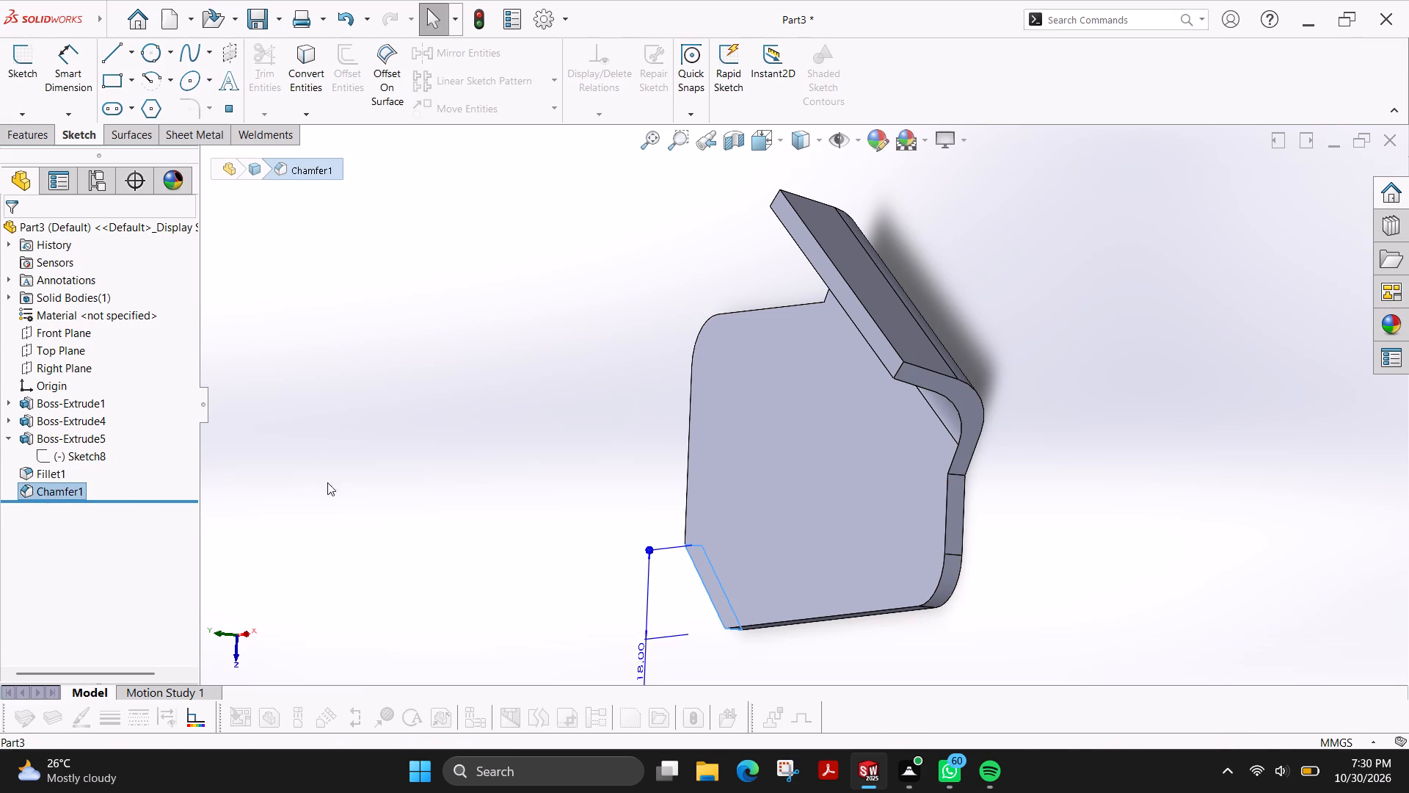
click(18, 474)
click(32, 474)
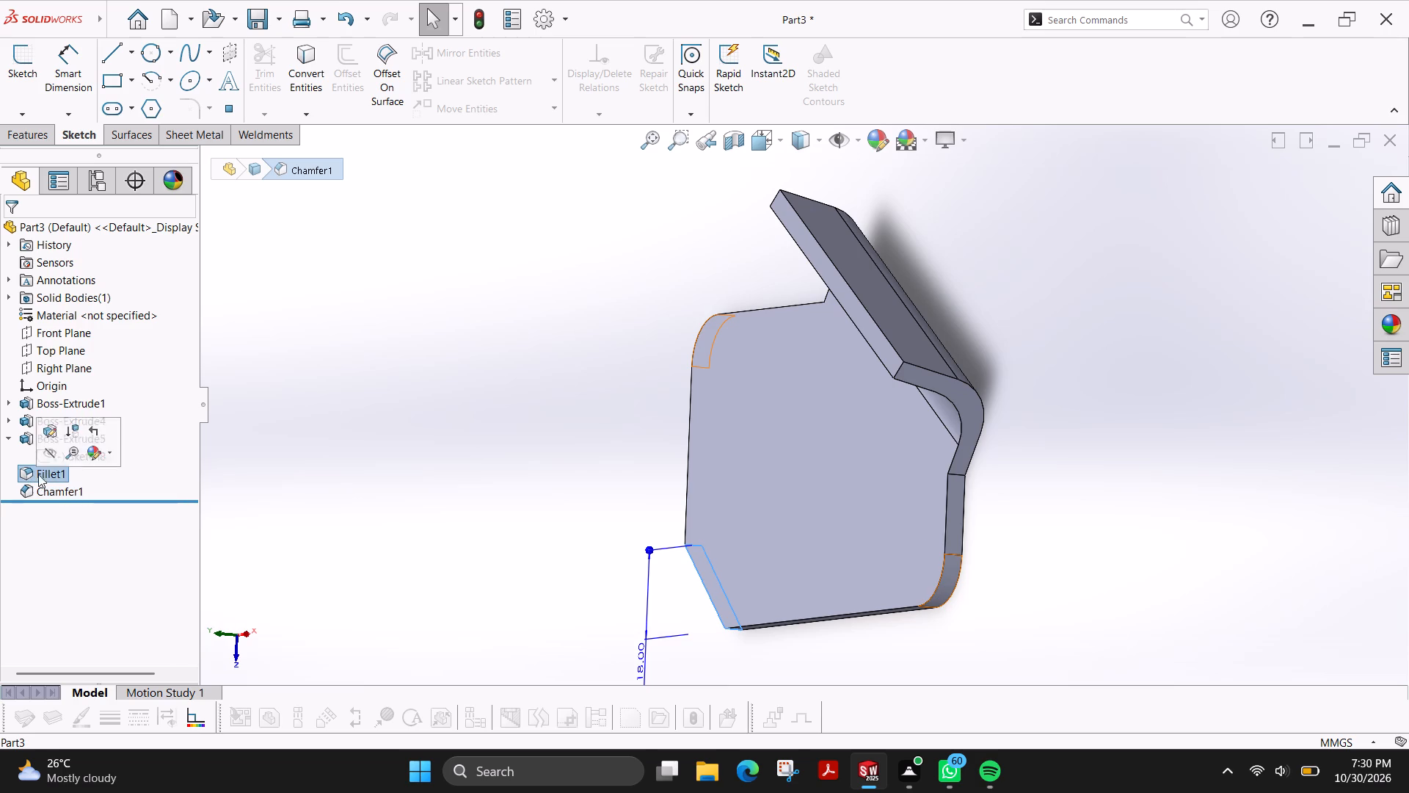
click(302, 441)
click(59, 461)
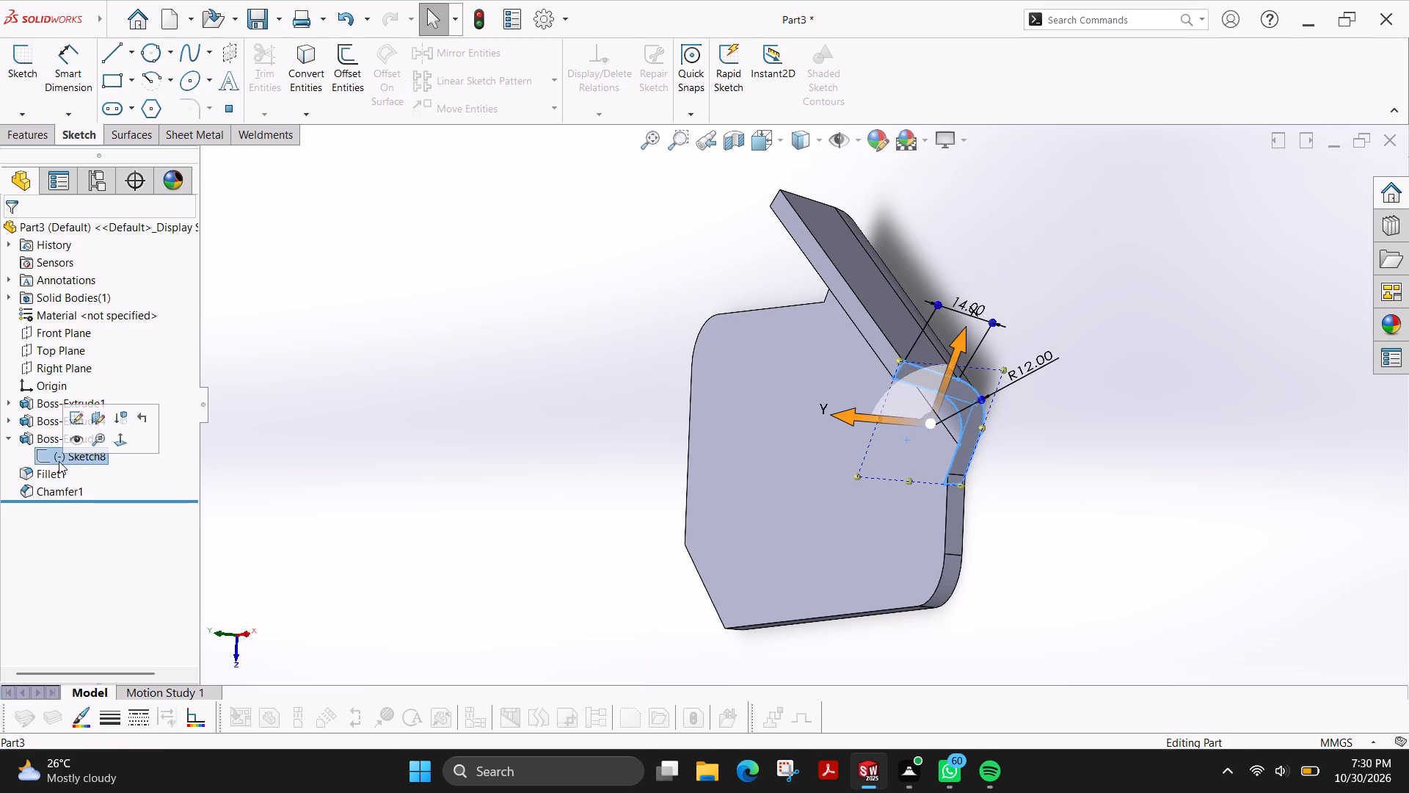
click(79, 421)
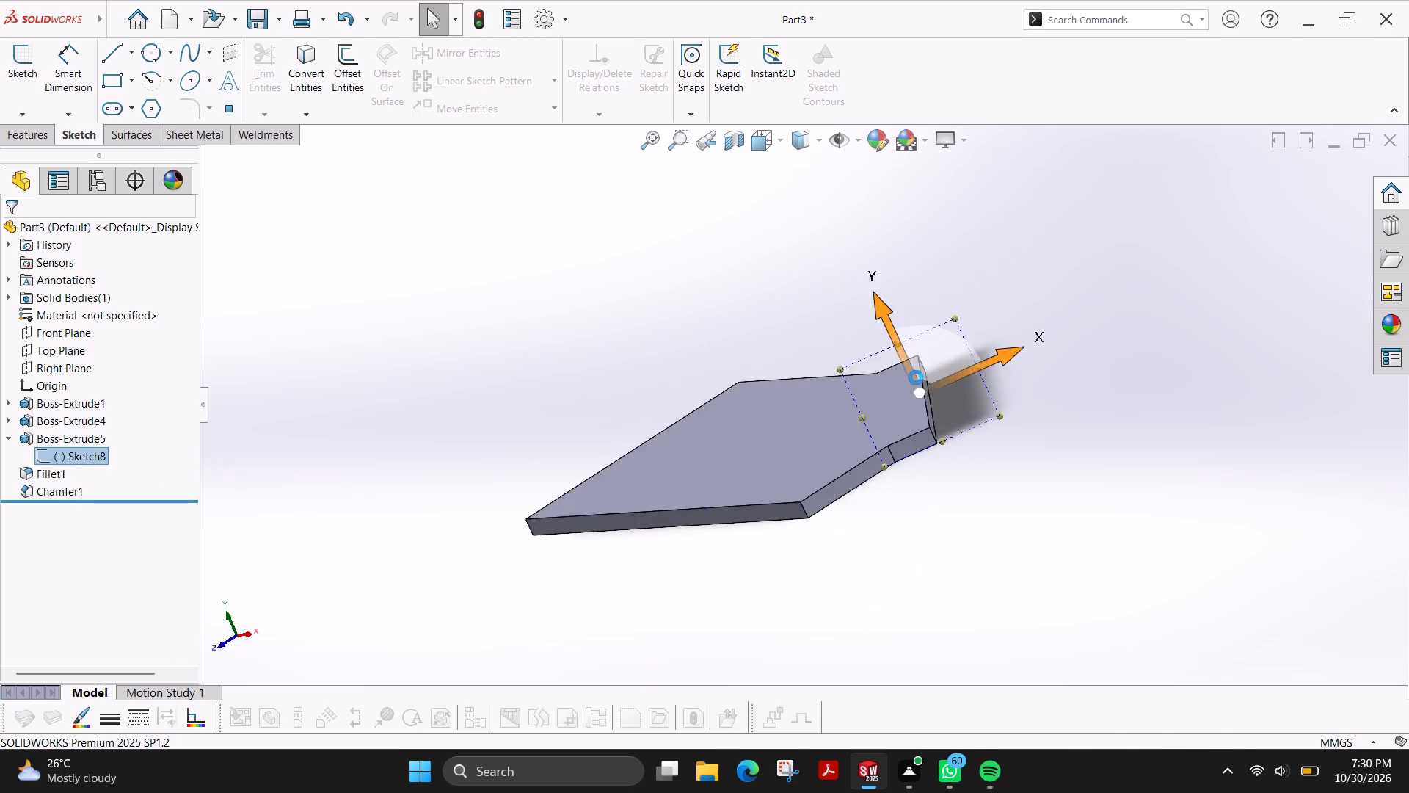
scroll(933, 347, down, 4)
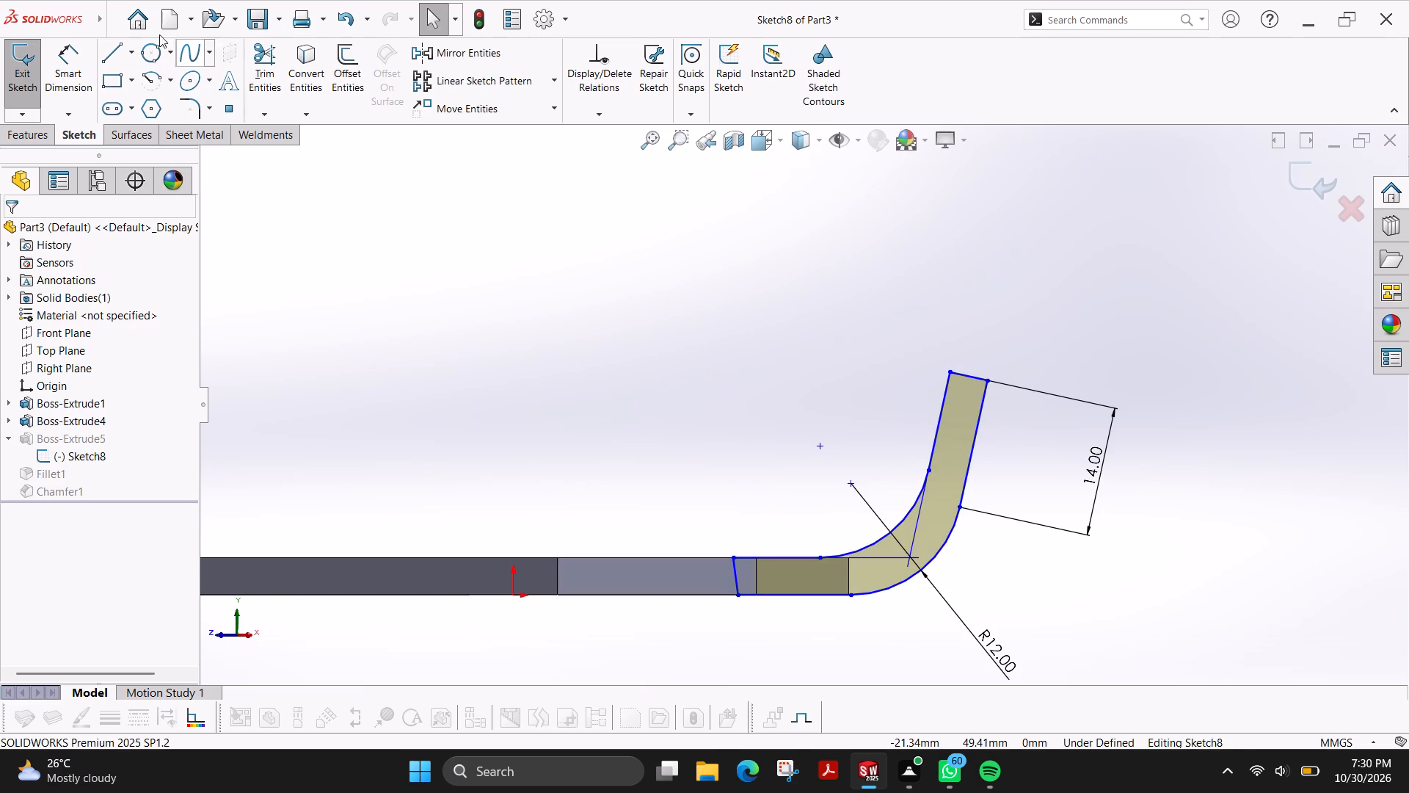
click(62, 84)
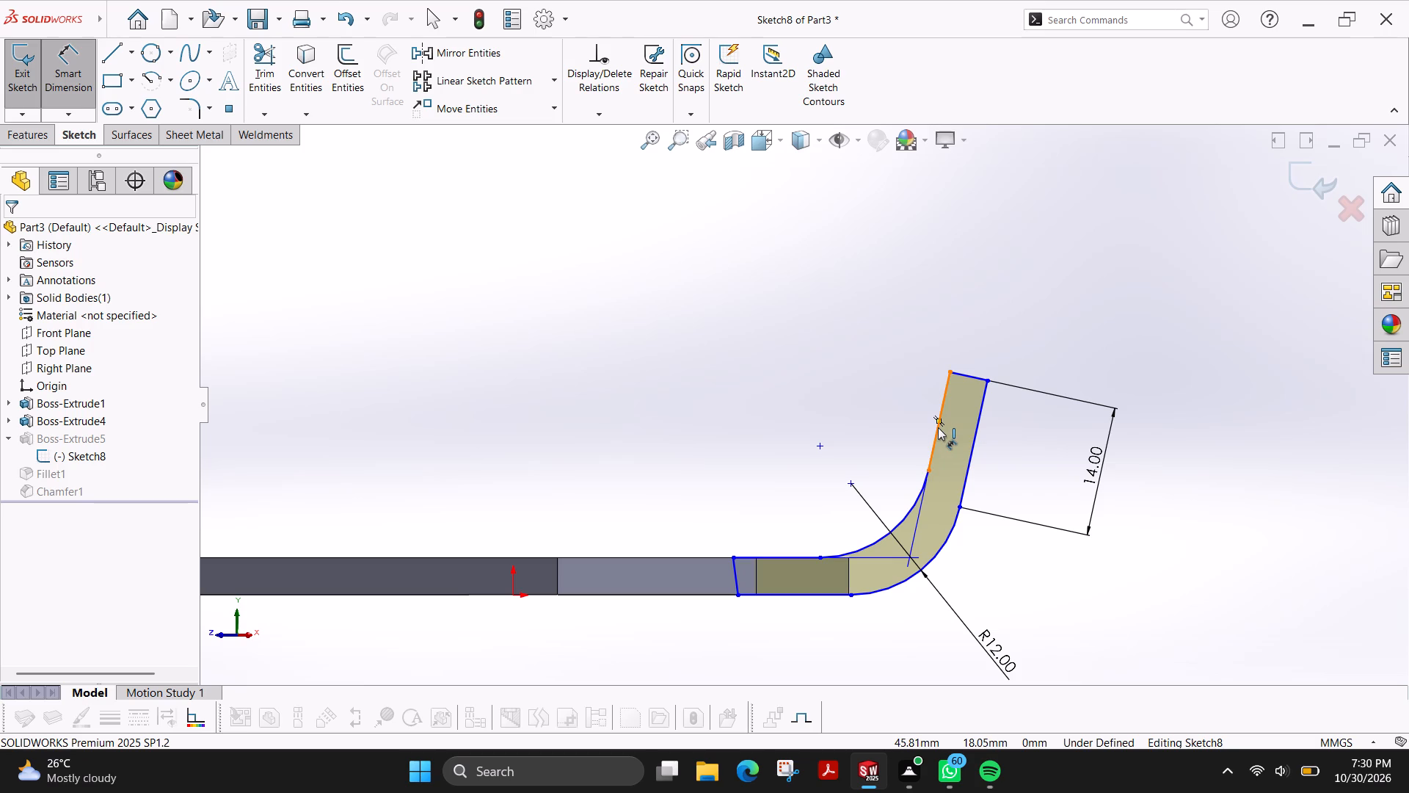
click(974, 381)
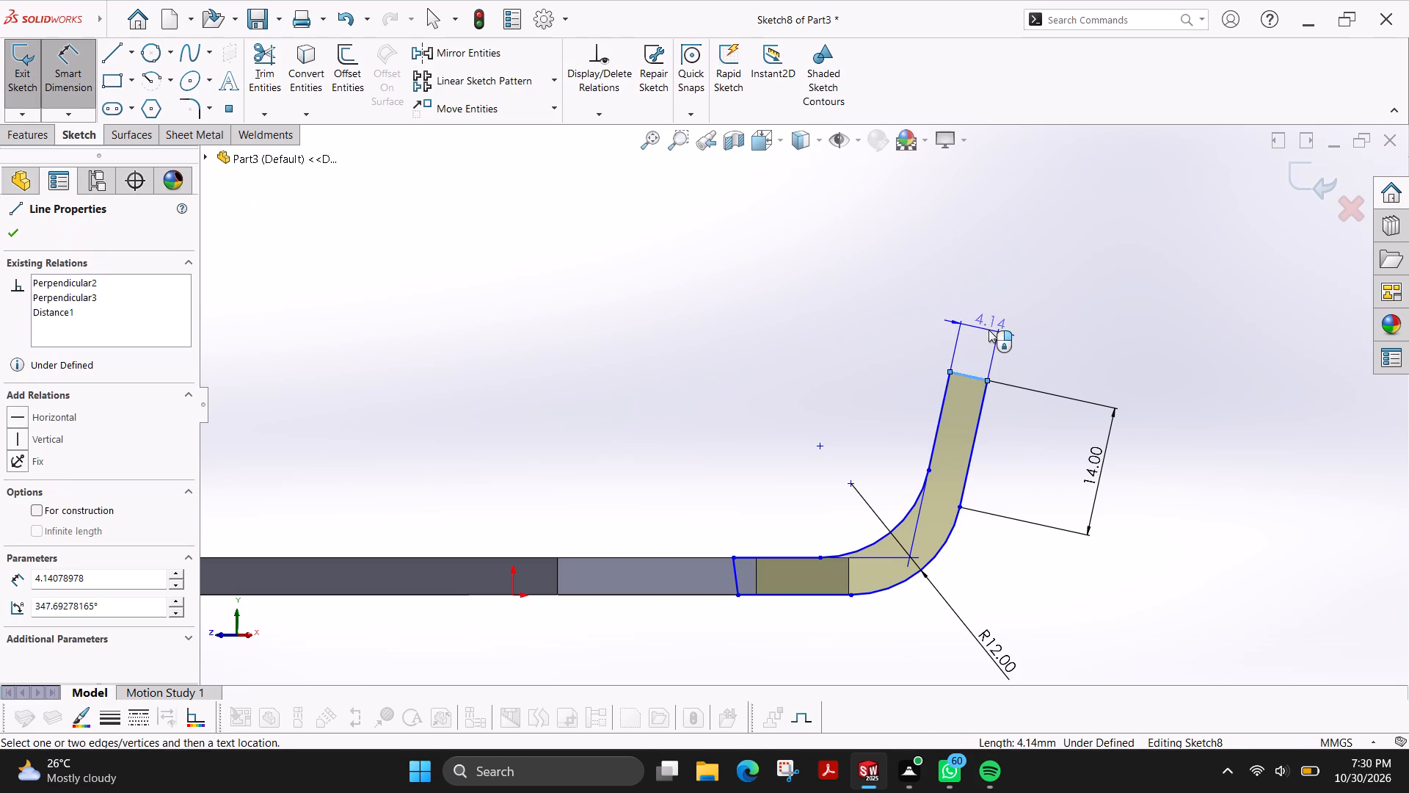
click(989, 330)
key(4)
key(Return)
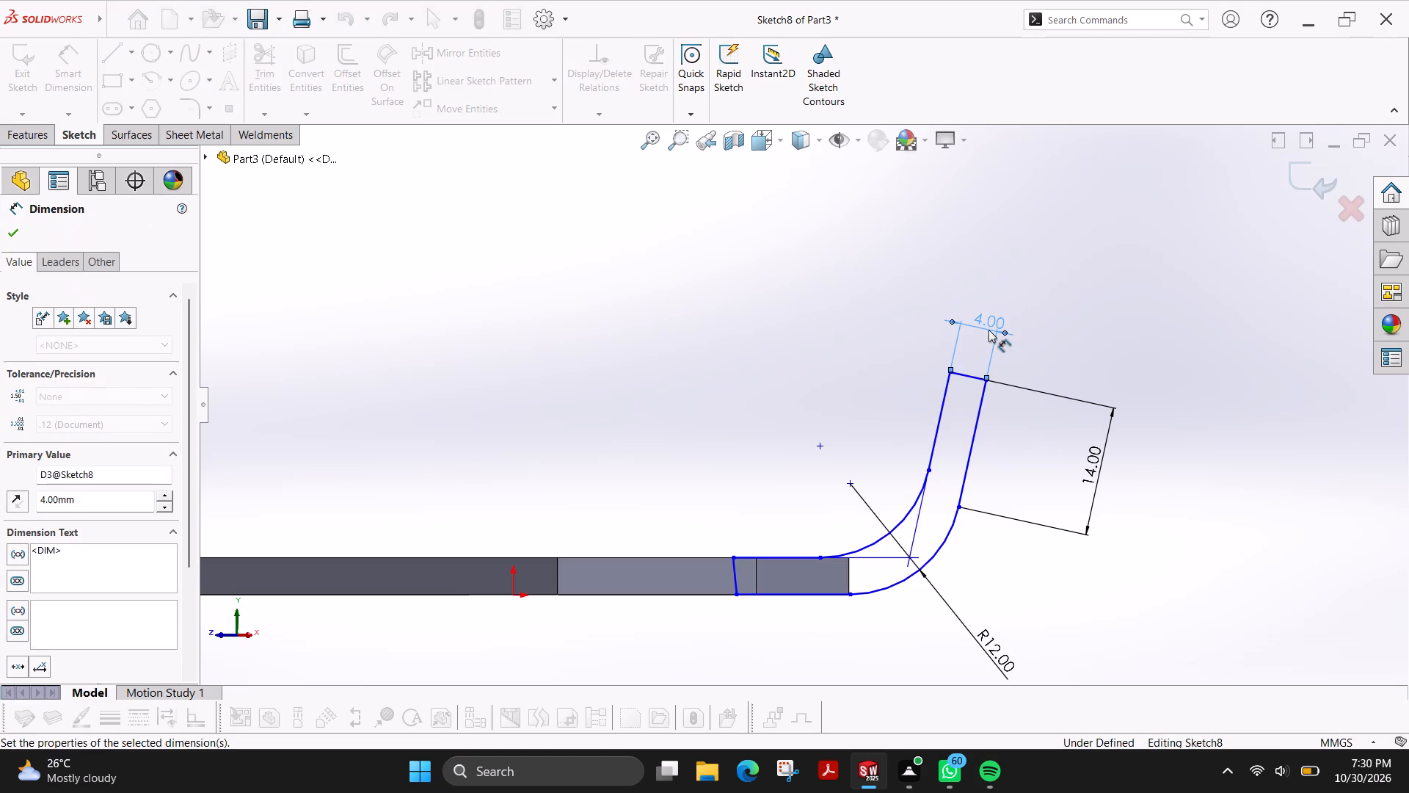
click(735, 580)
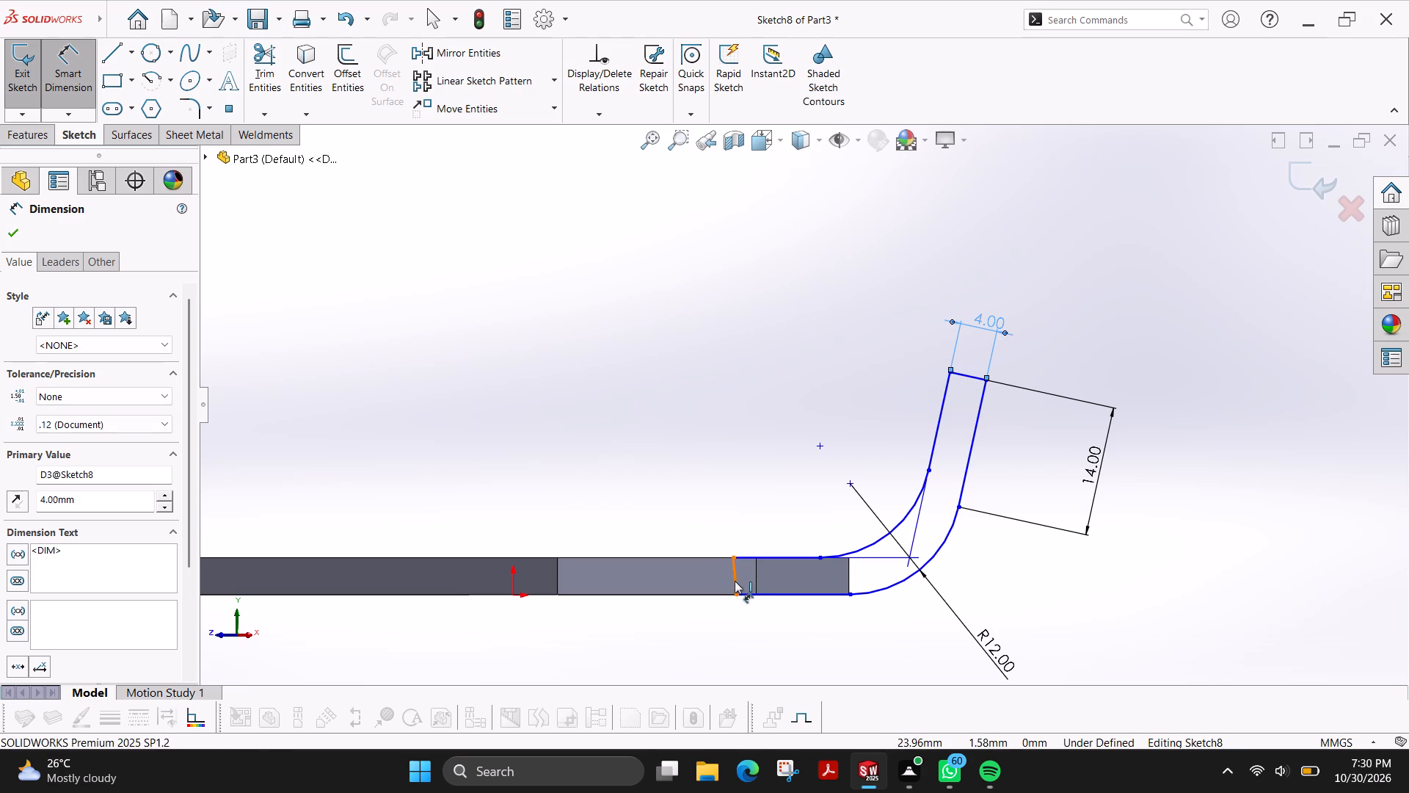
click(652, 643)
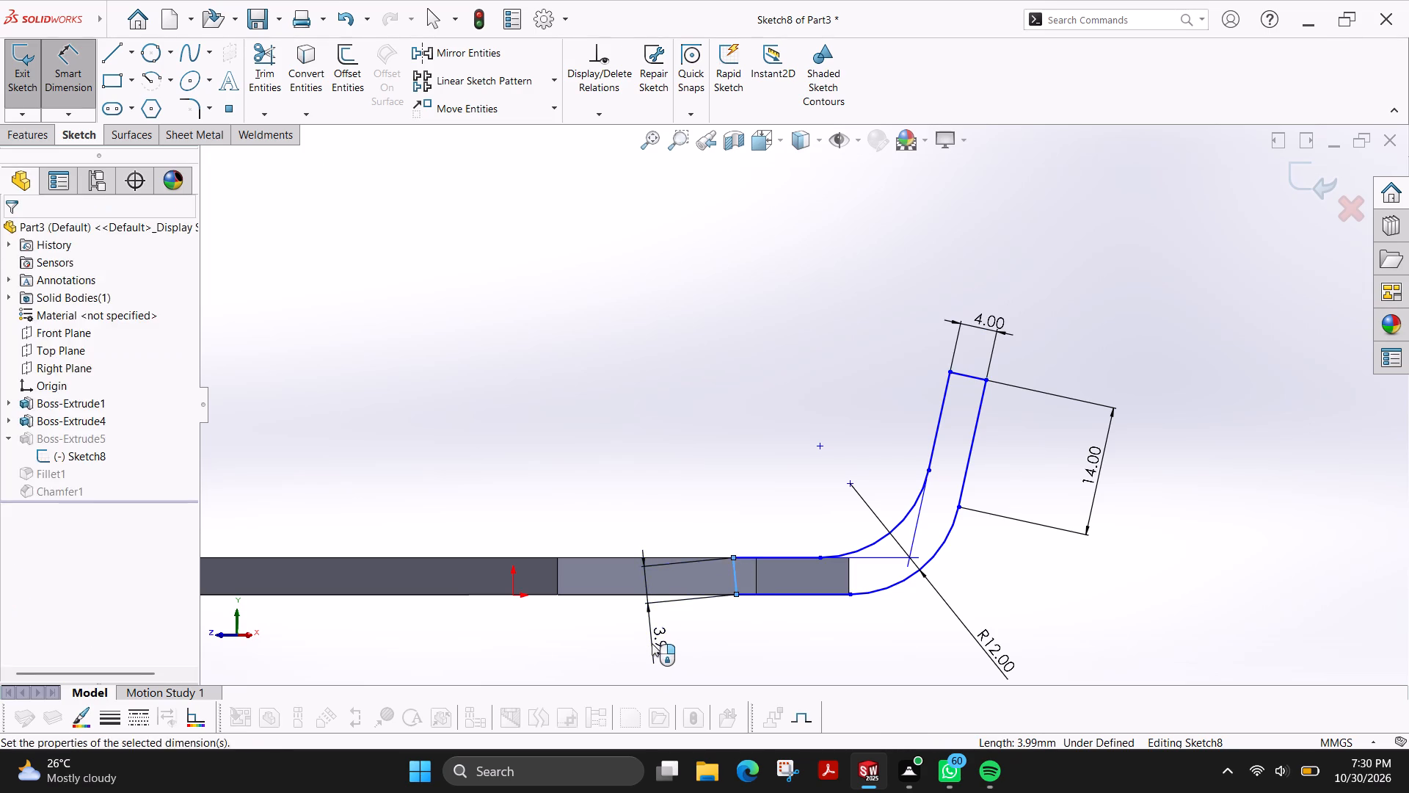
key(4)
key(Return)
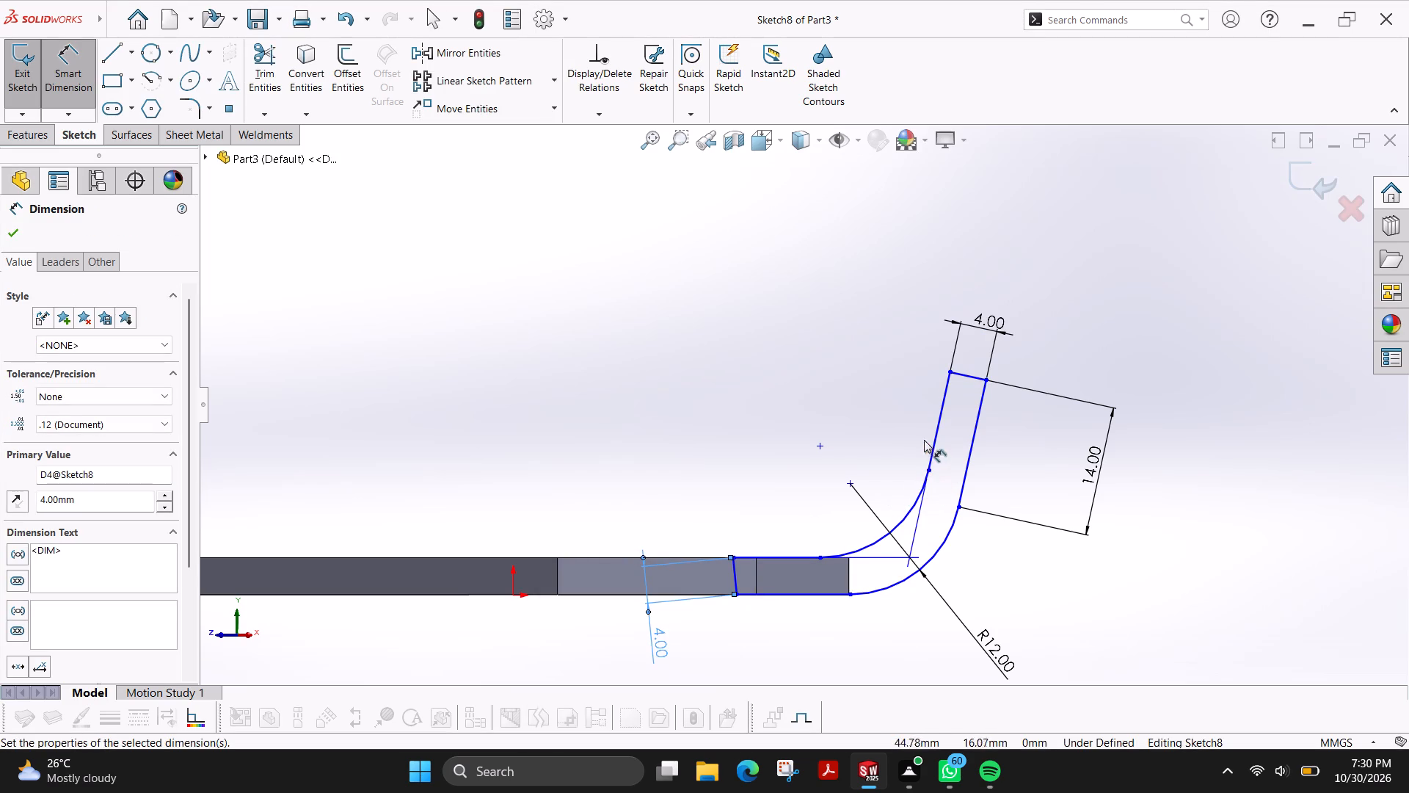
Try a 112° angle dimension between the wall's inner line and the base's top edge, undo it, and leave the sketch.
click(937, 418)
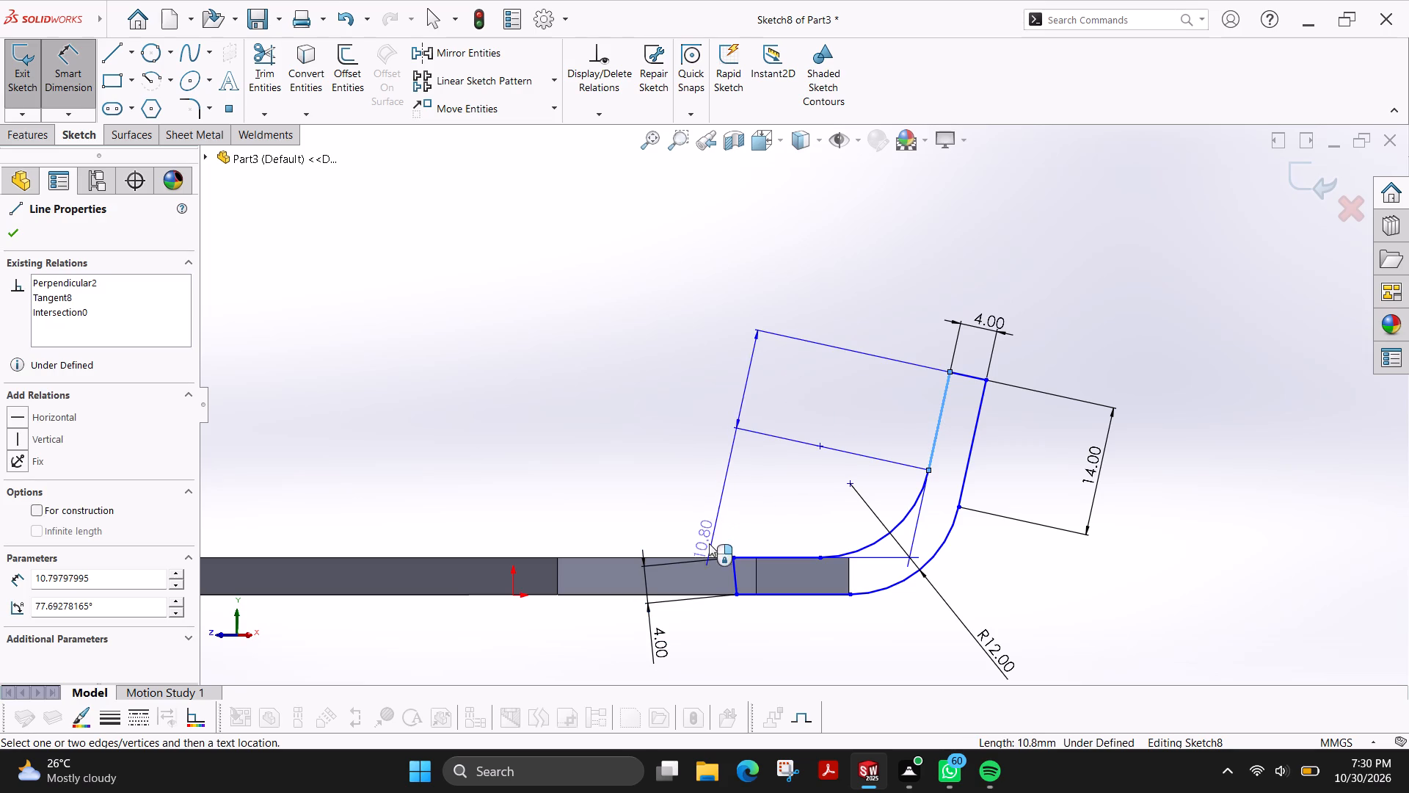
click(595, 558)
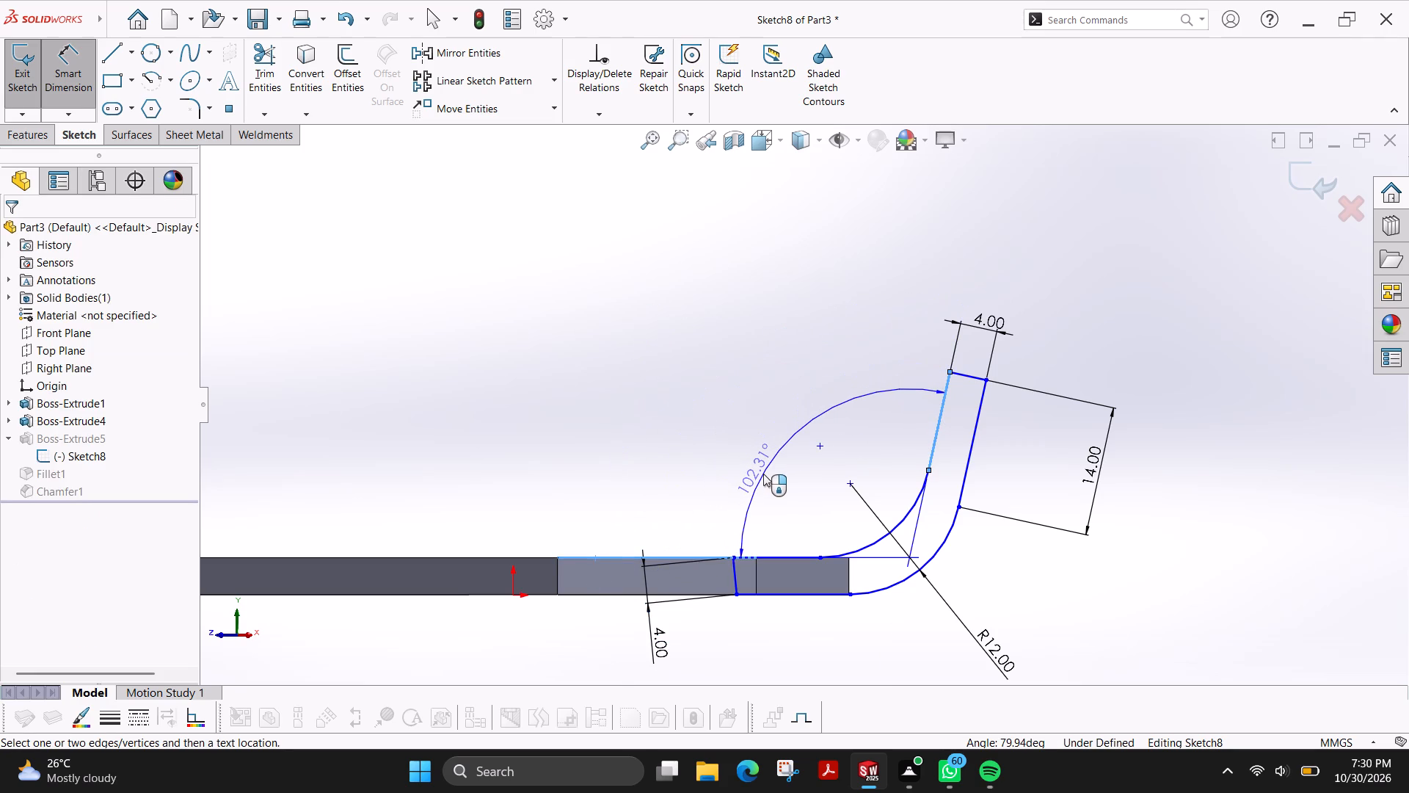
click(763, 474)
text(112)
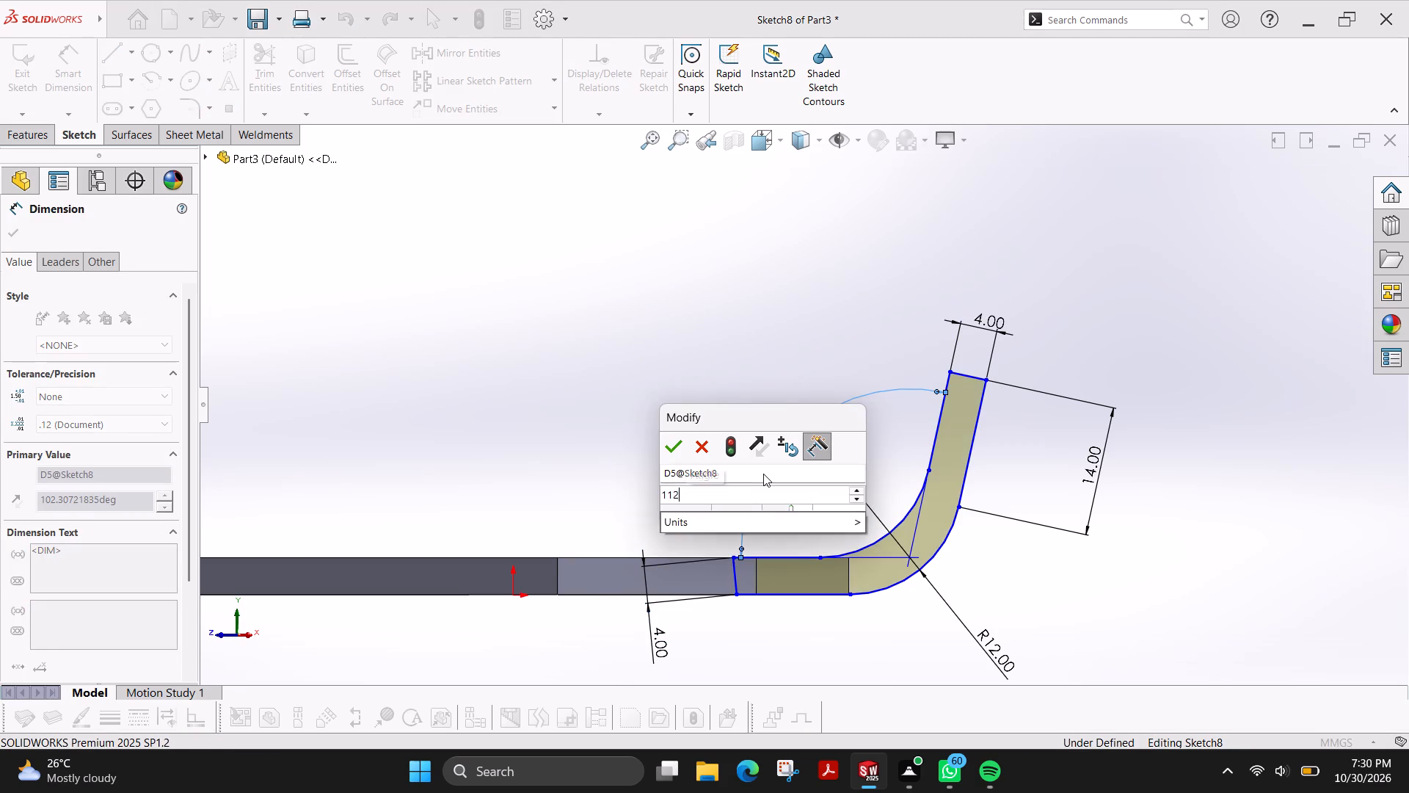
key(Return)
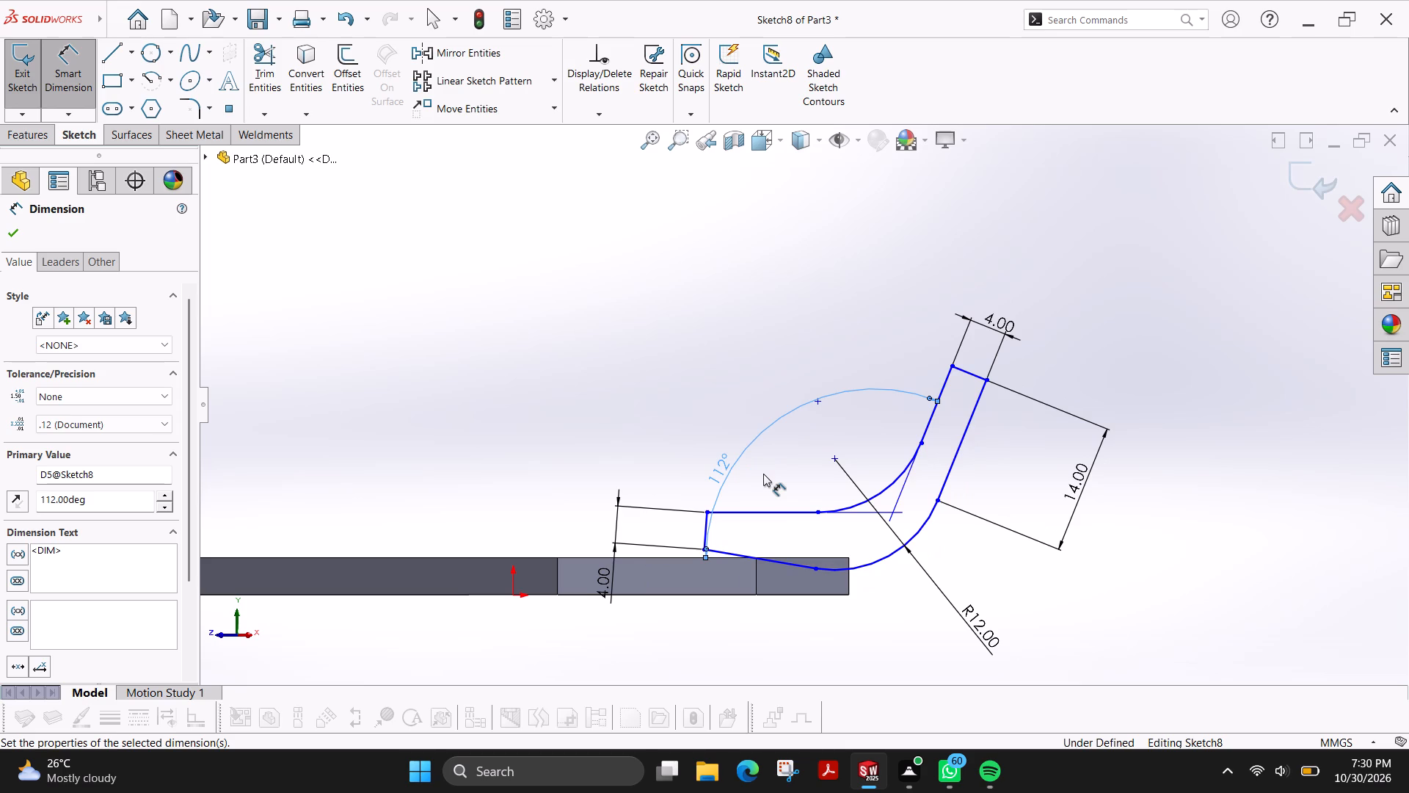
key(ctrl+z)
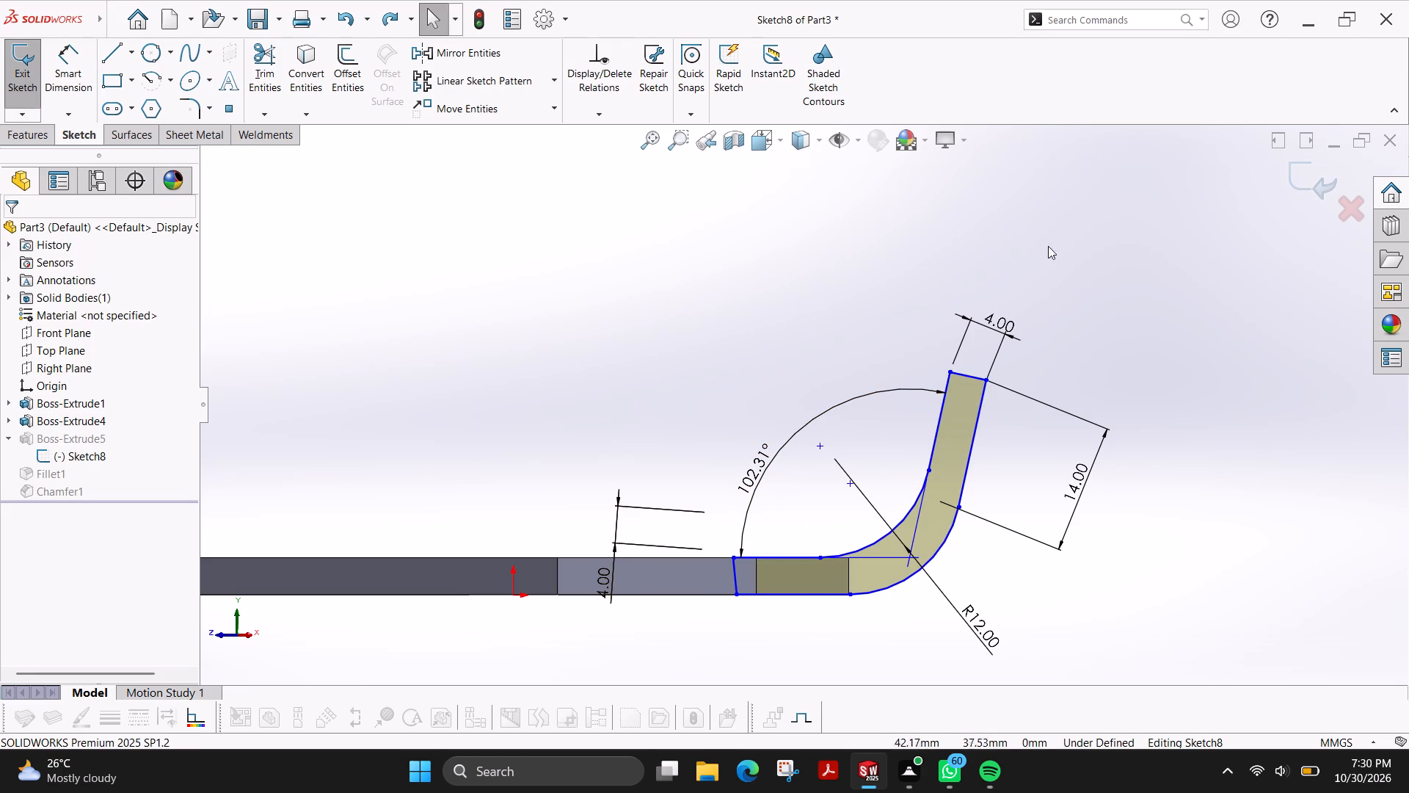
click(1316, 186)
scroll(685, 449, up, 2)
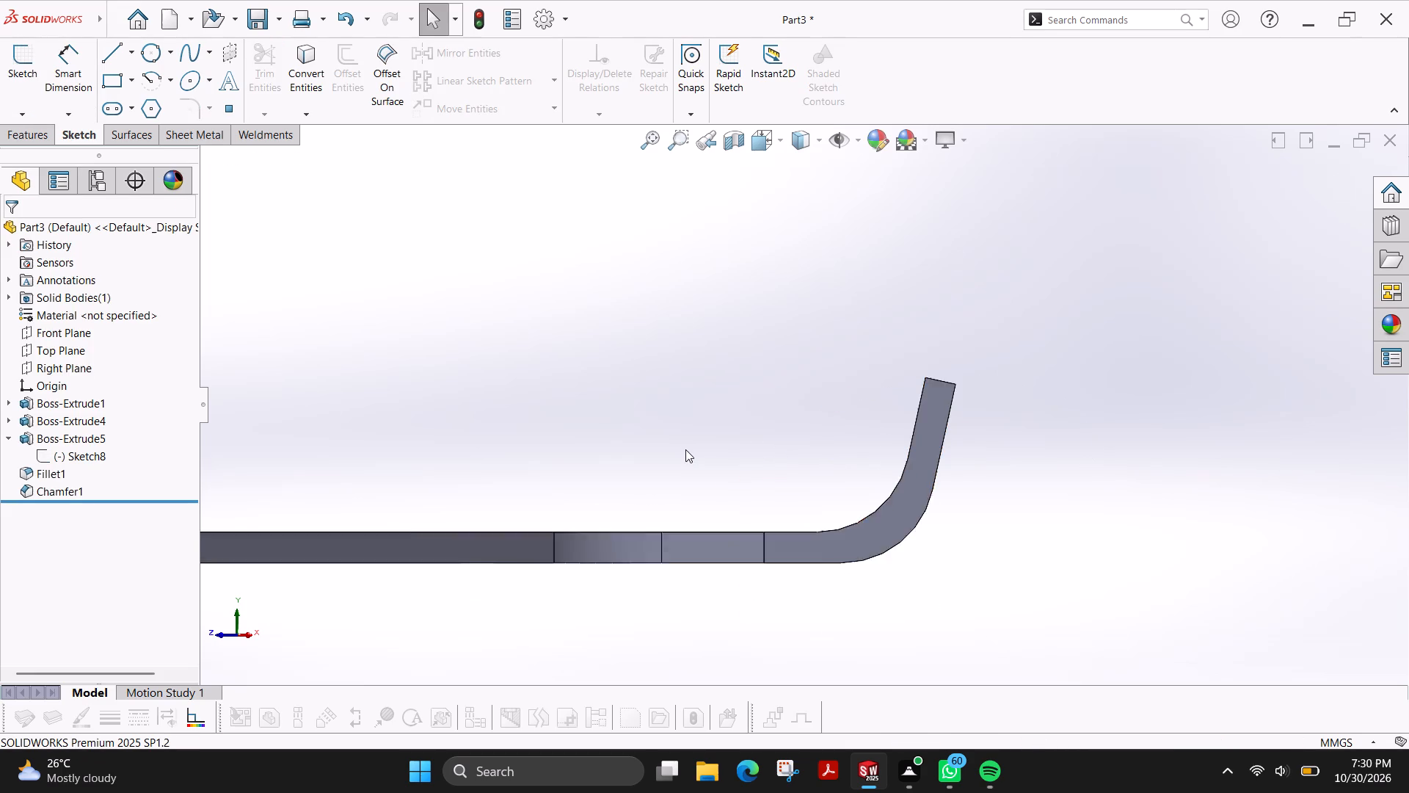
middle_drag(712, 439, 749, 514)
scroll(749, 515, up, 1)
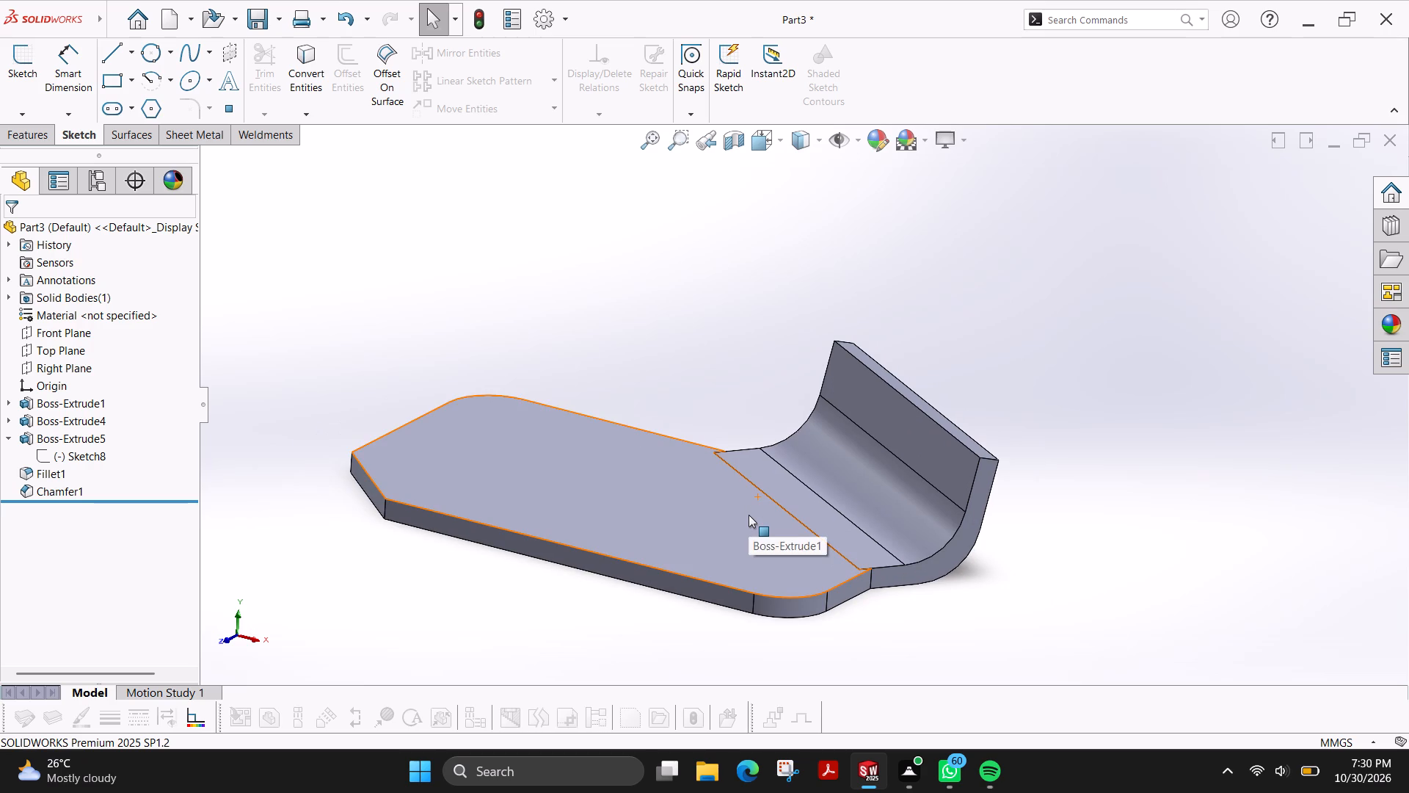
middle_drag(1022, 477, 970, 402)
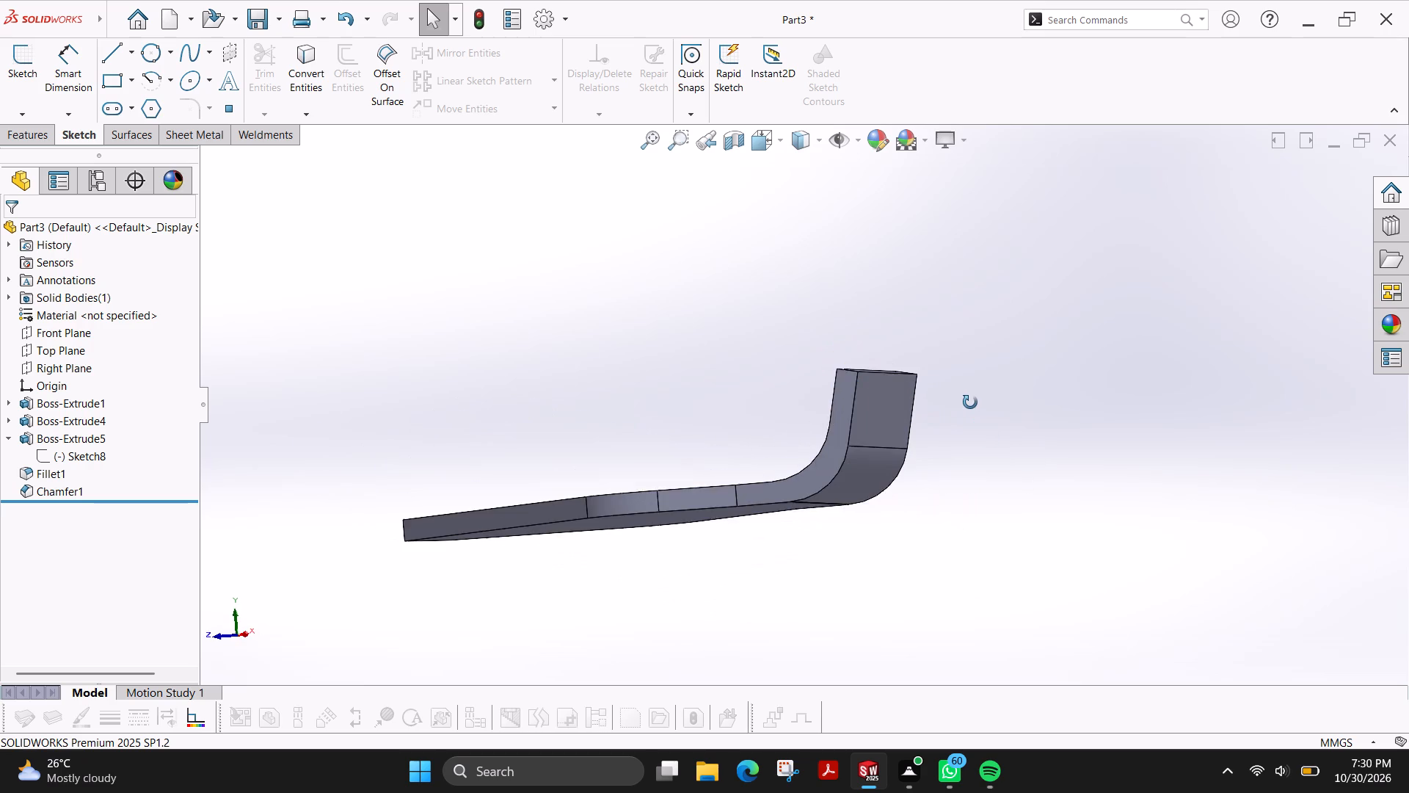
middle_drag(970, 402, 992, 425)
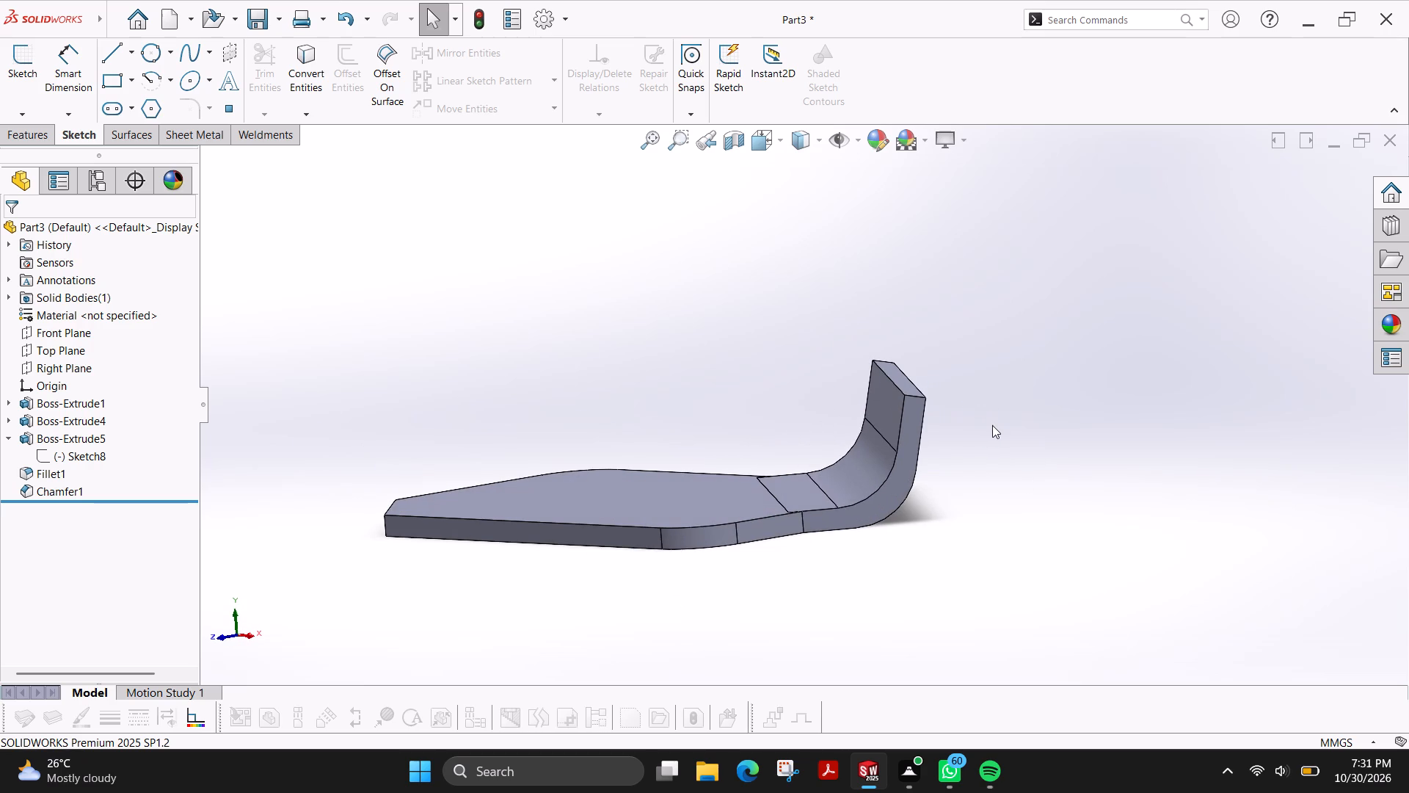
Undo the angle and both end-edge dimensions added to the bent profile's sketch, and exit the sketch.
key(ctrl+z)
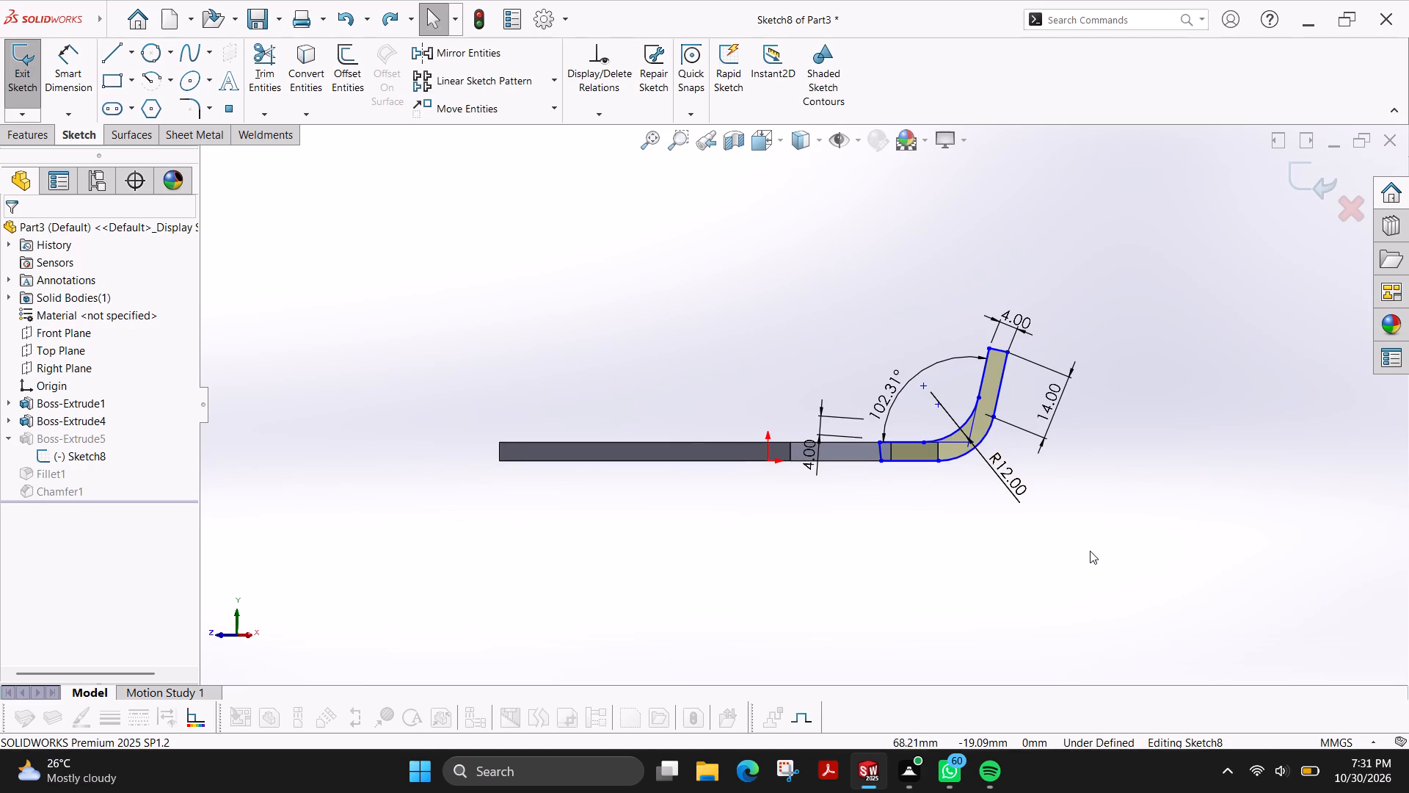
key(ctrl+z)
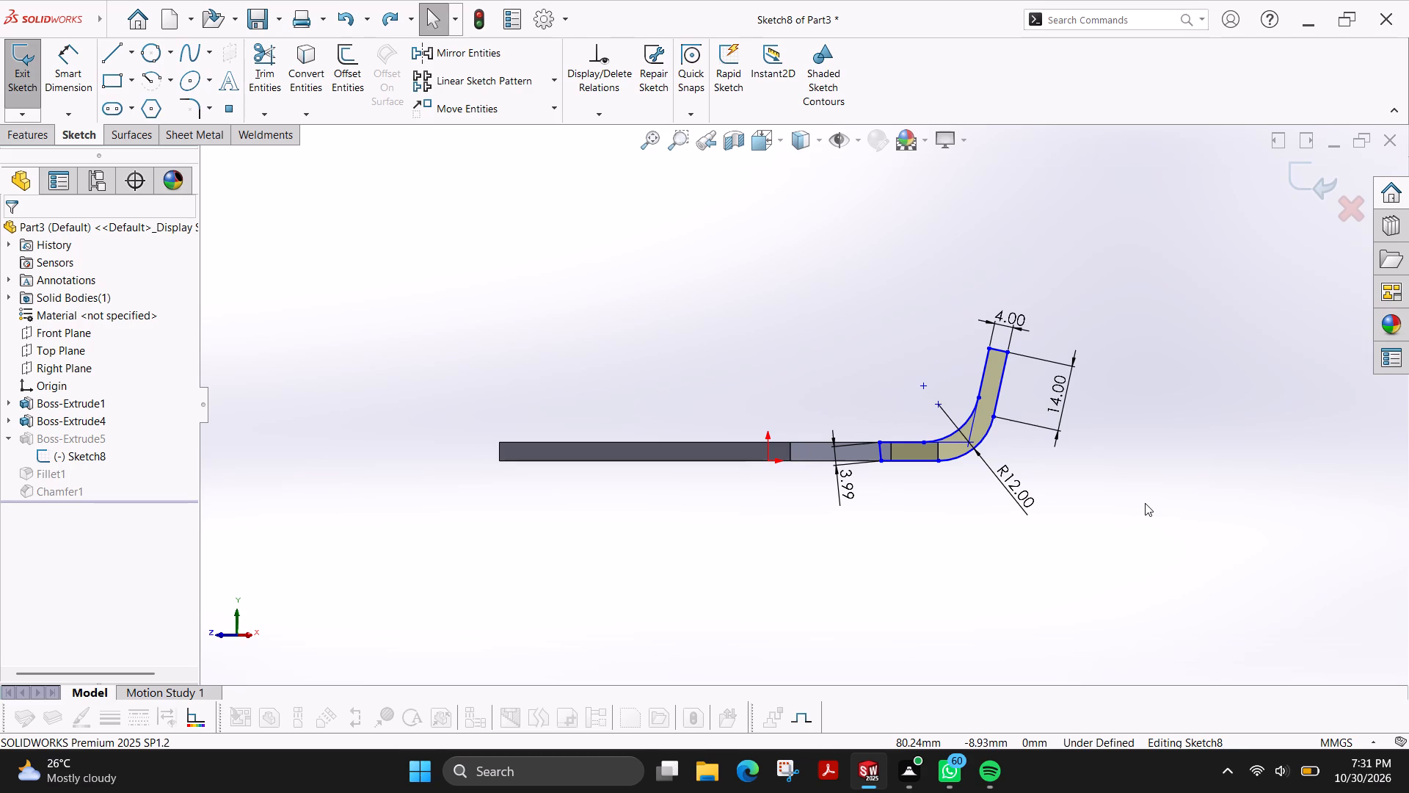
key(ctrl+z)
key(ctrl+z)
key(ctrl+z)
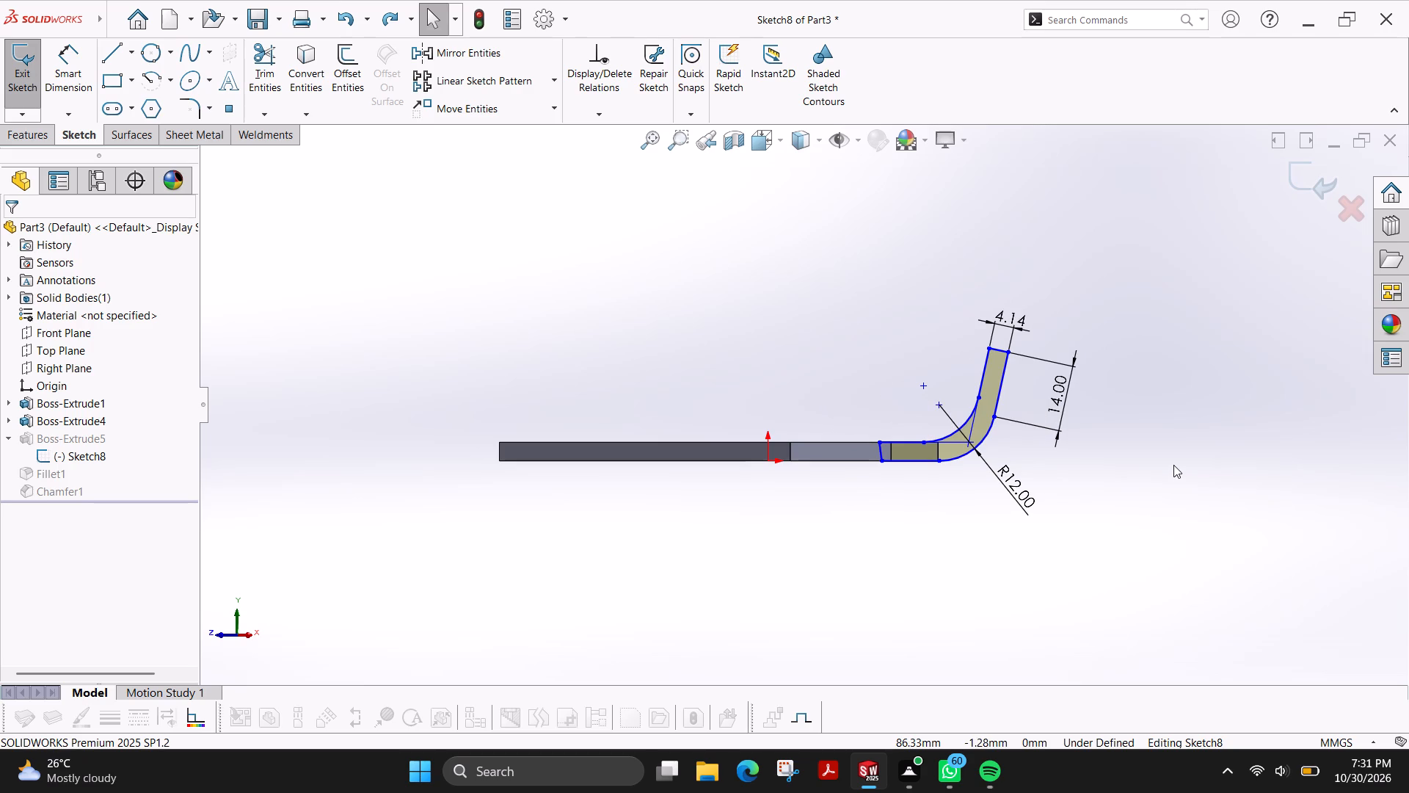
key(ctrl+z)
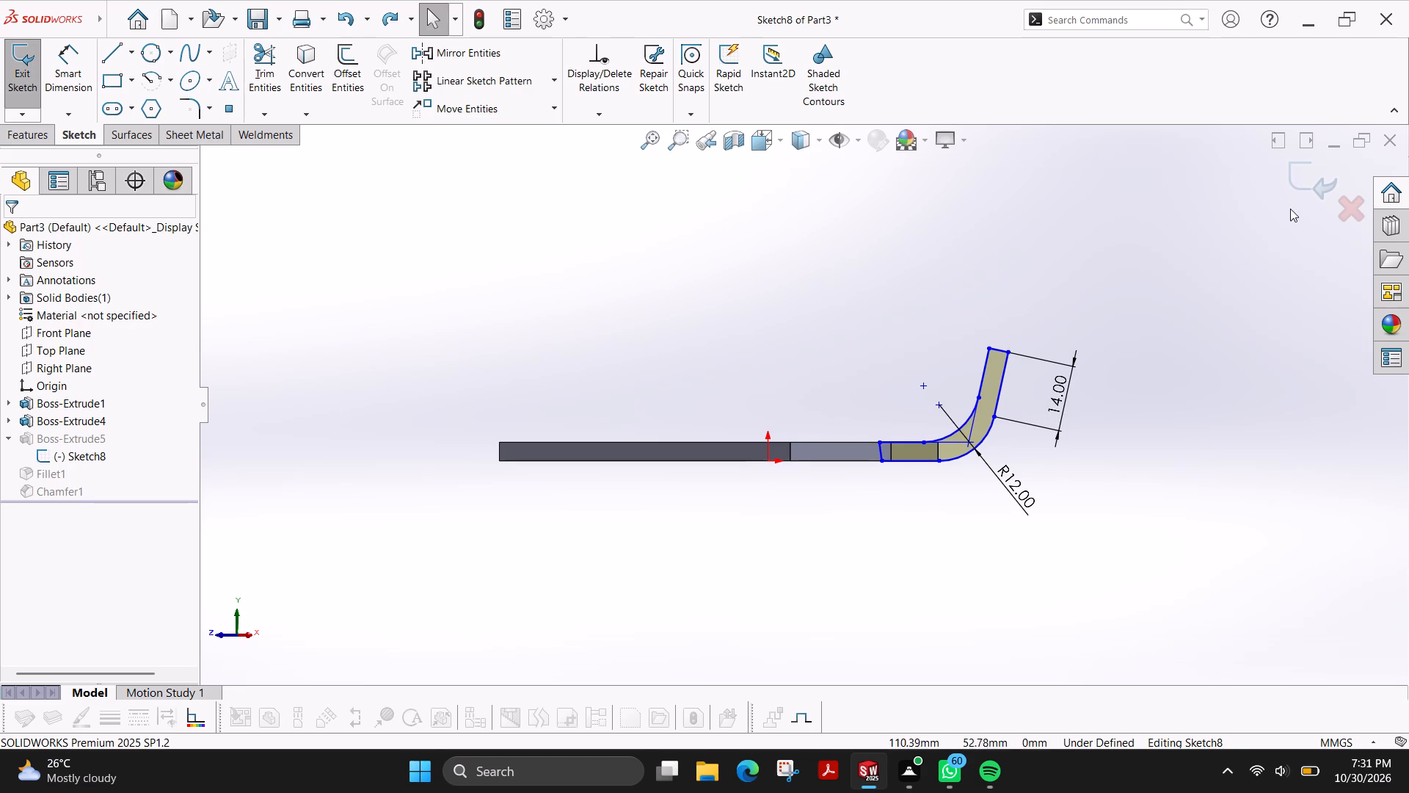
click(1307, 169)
Sketch two circles about 7 mm in diameter on the base's top face, each centred on one of the R10 corner fillets.
middle_drag(825, 330, 849, 457)
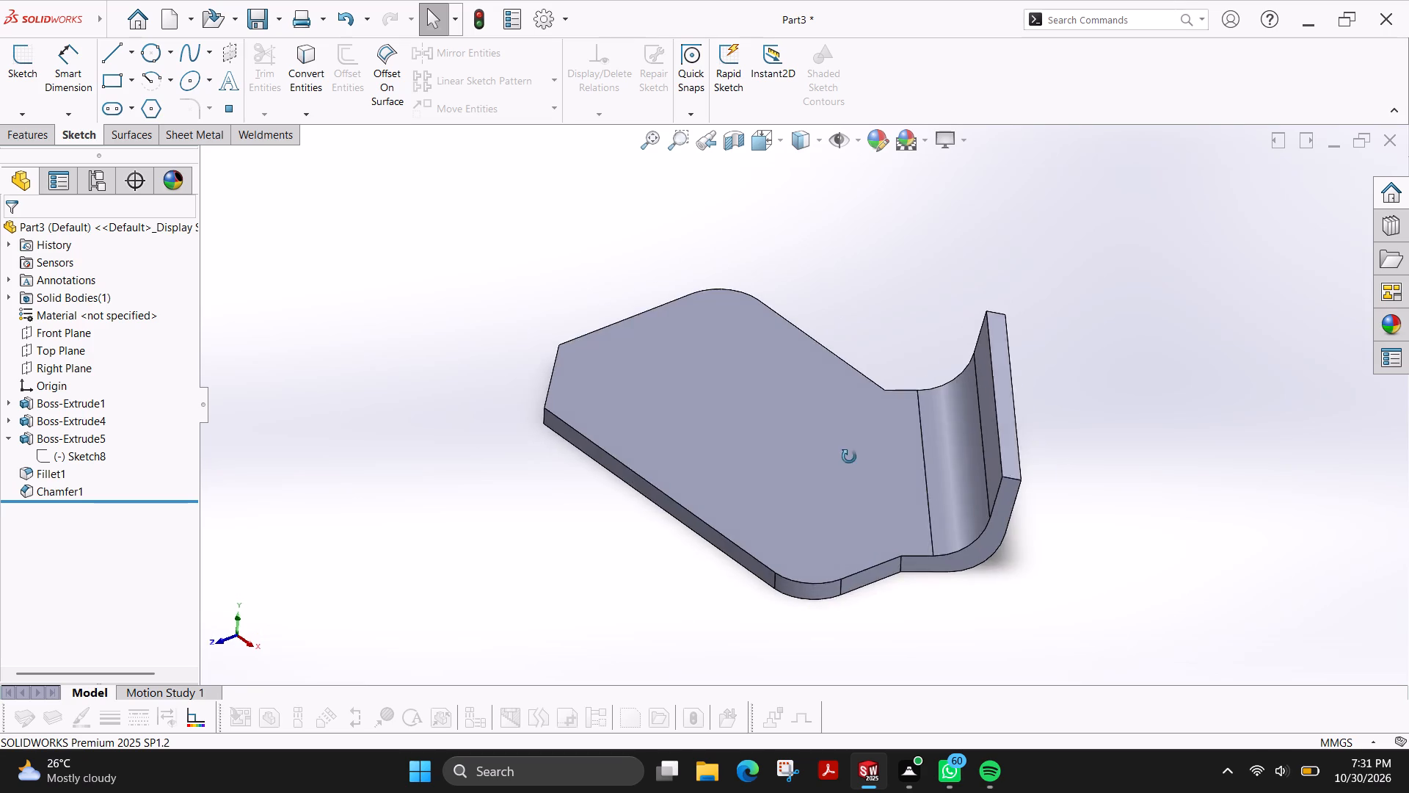
middle_drag(849, 457, 867, 461)
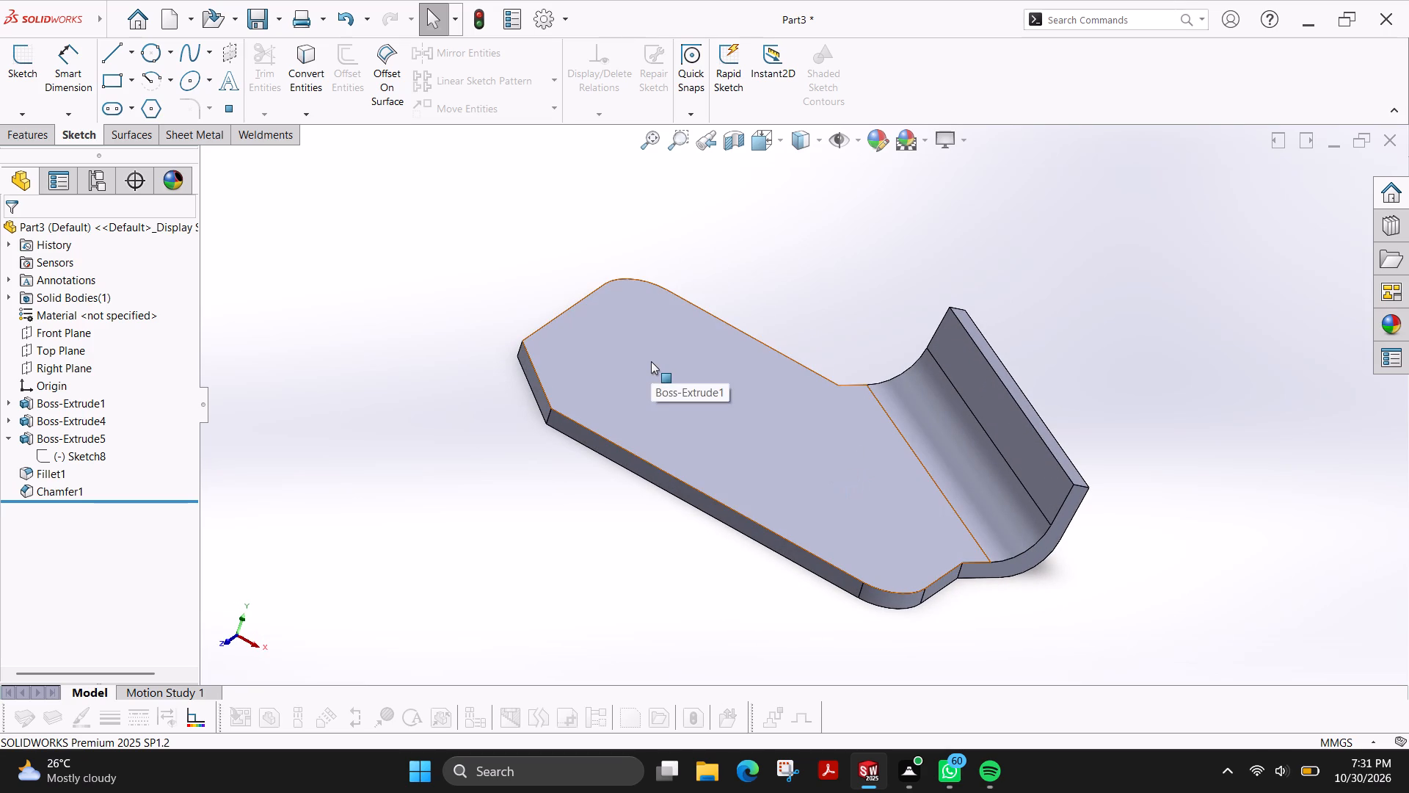
click(651, 361)
click(12, 70)
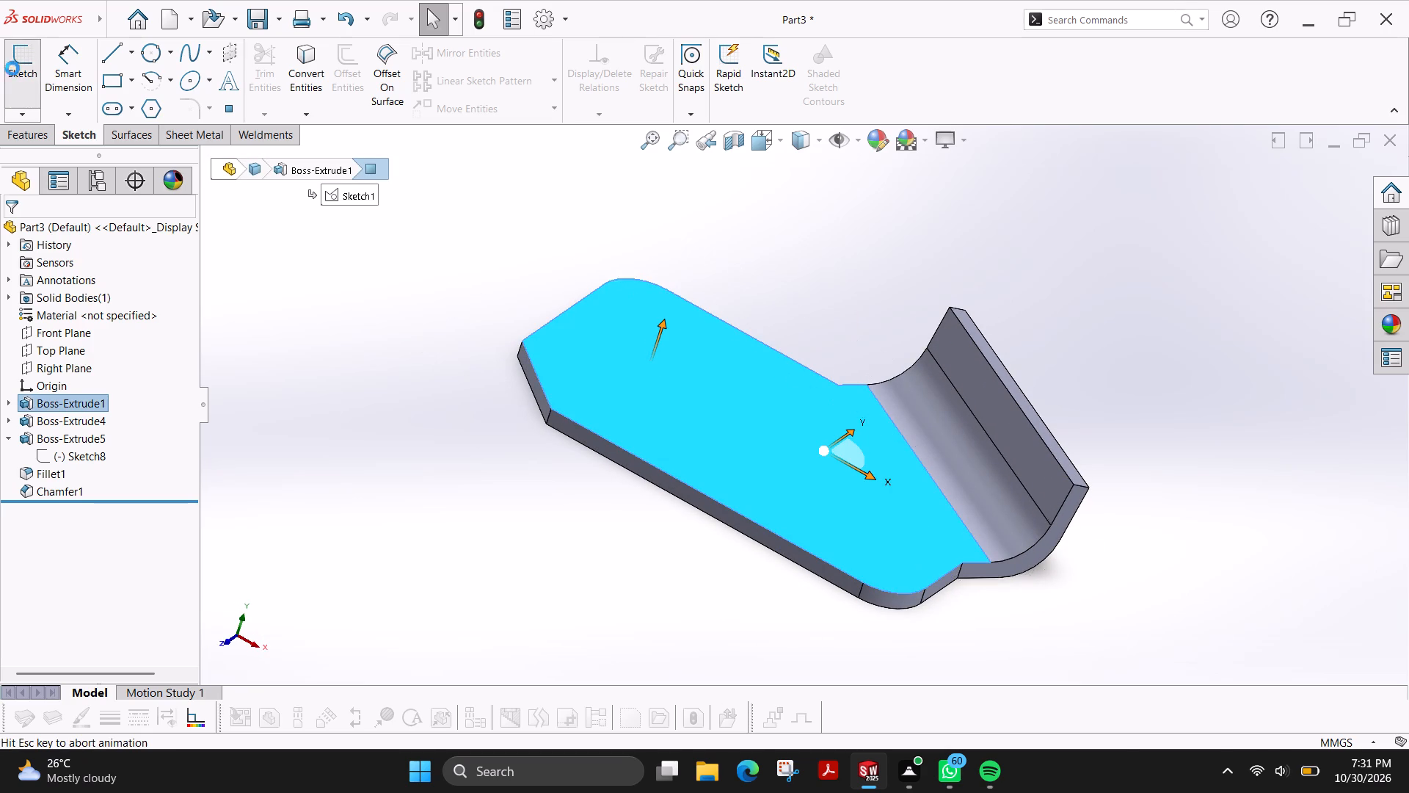
click(168, 59)
click(156, 75)
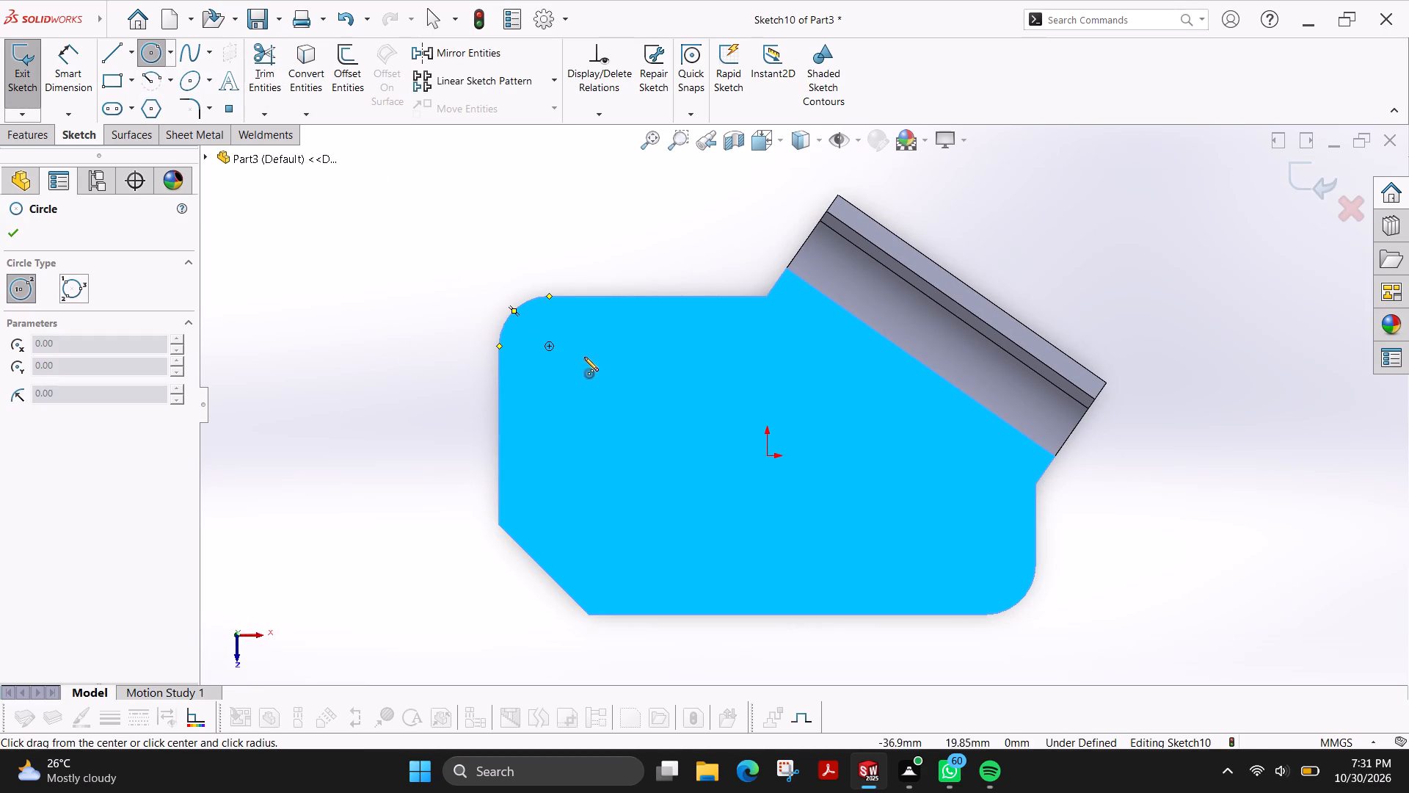
click(550, 347)
click(560, 333)
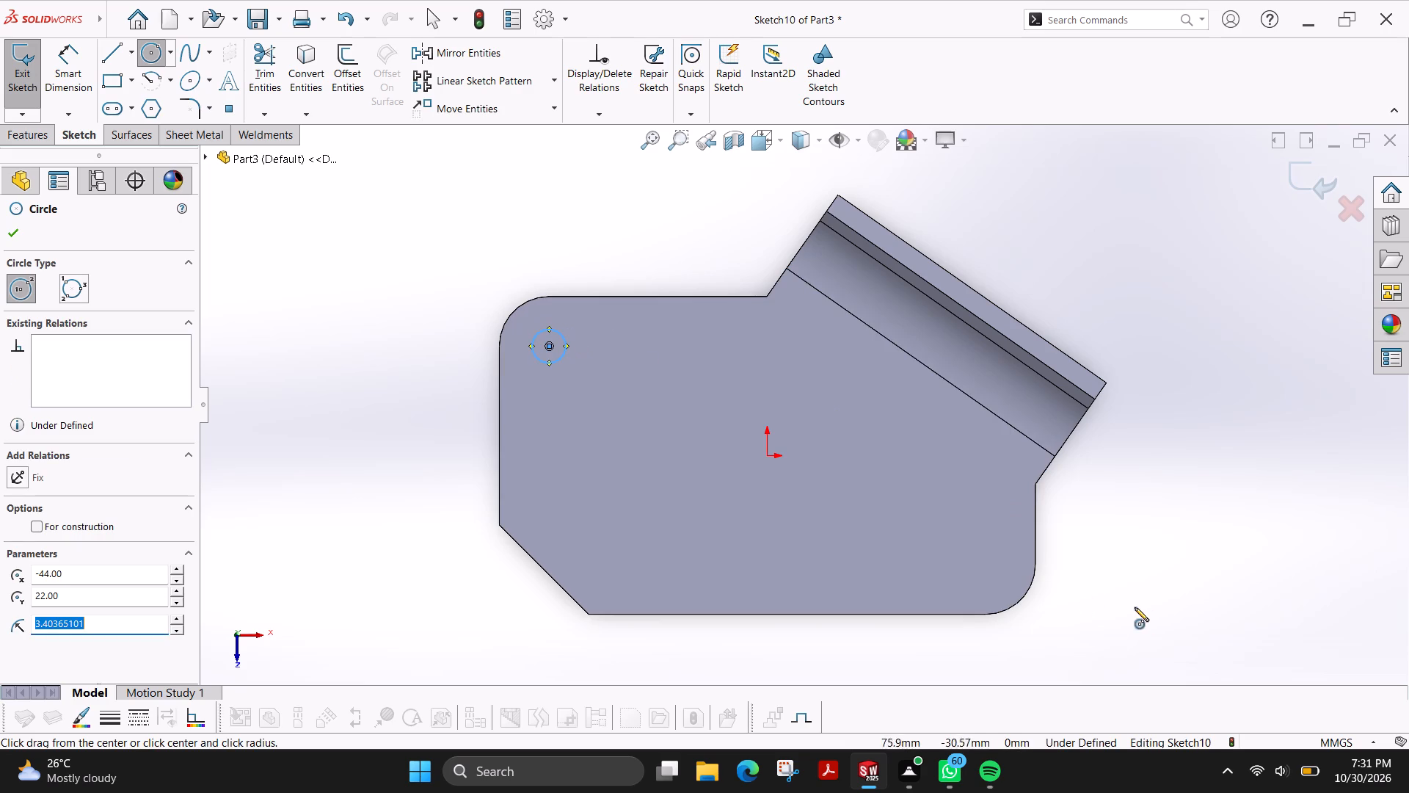
click(986, 564)
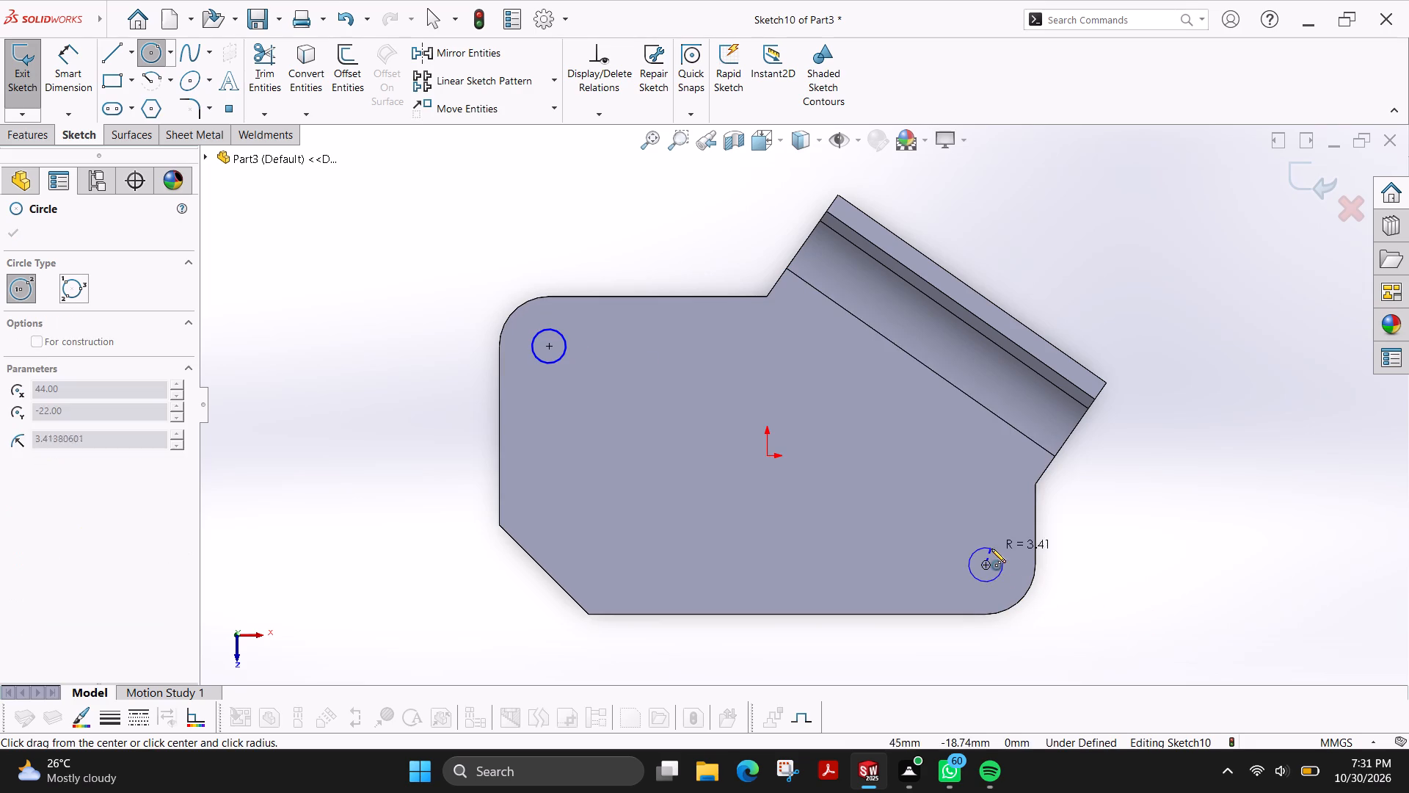
click(991, 548)
Dimension the circle in the base's upper-left filleted corner at 10 mm diameter.
click(61, 62)
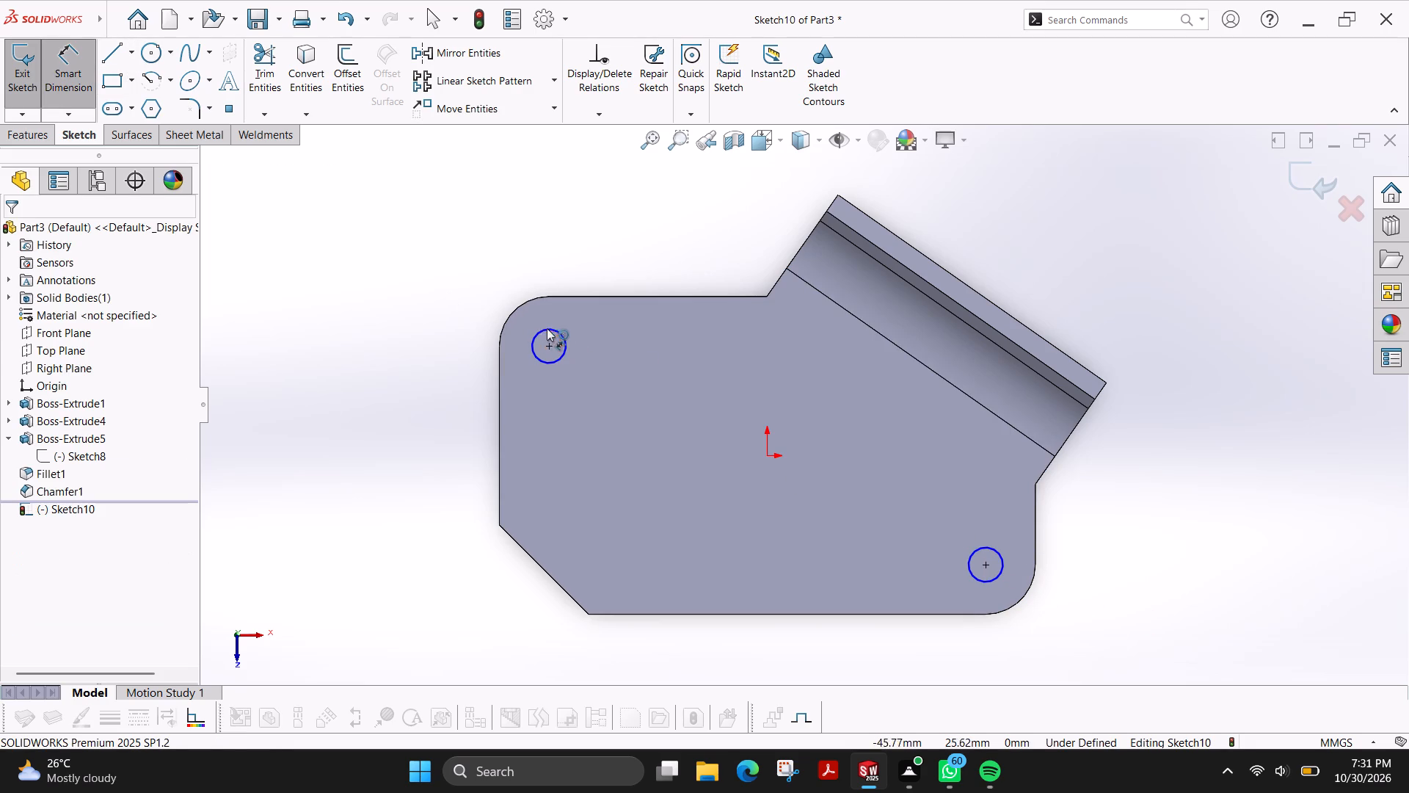
click(556, 328)
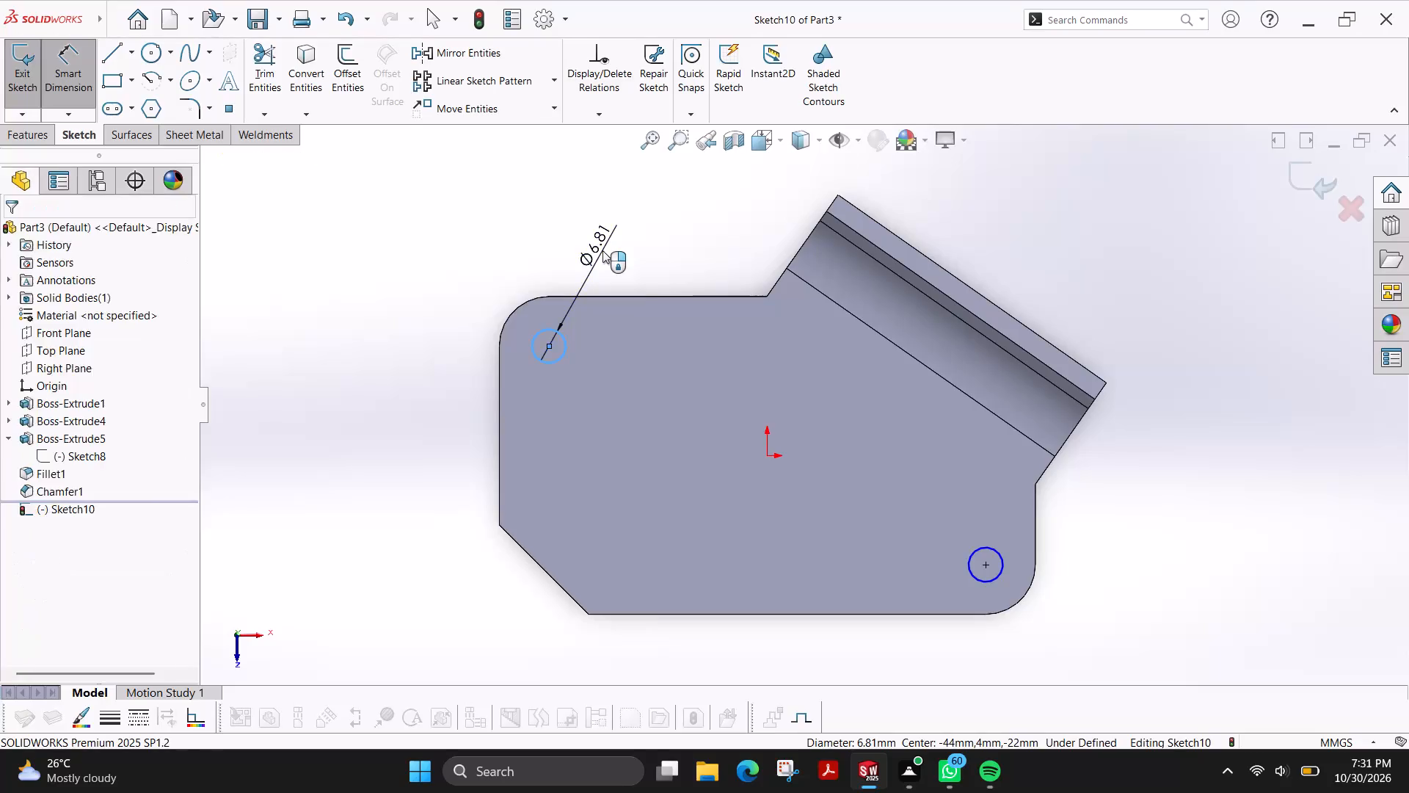
text(10)
key(Return)
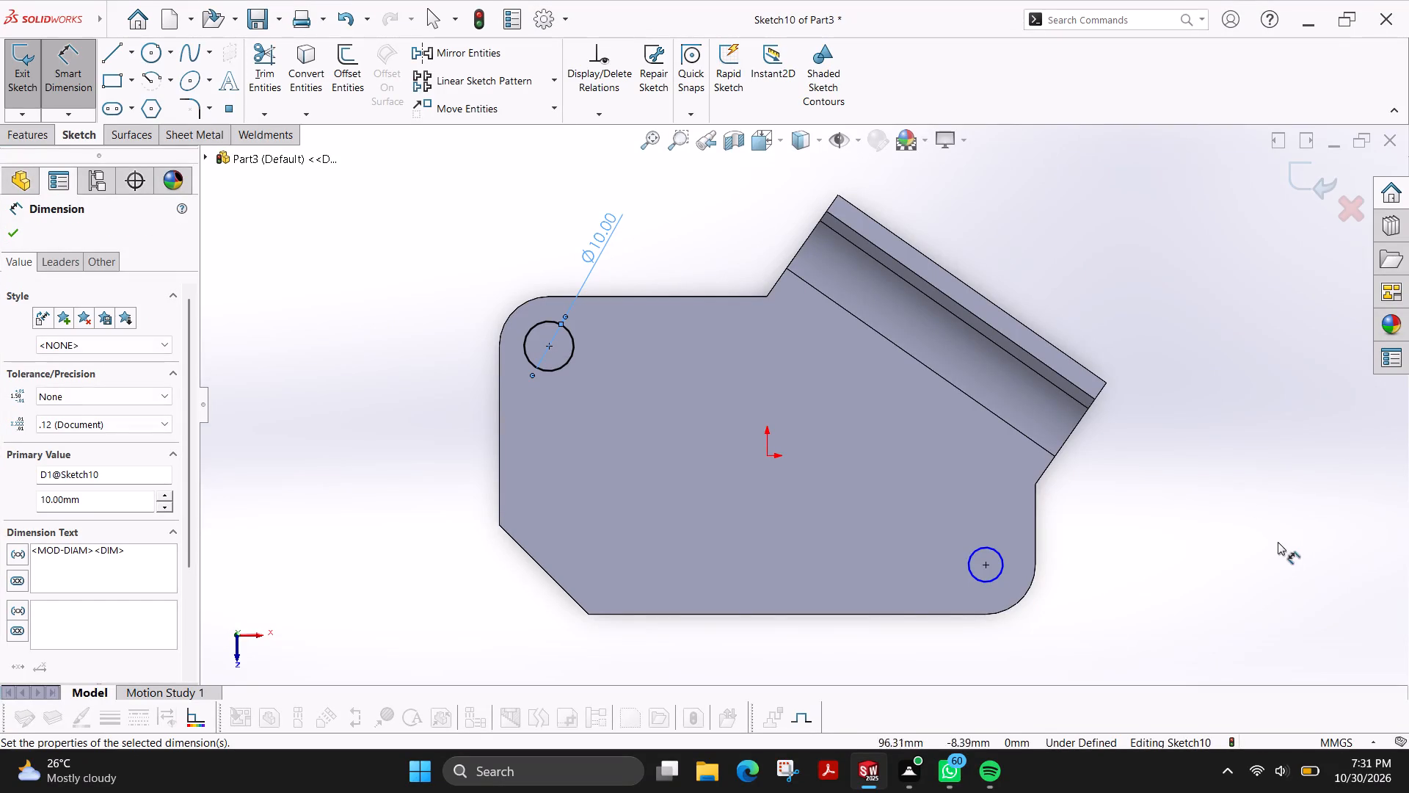
Dimension the circle in the base's lower-right filleted corner at 10 mm diameter.
click(1002, 557)
click(1105, 551)
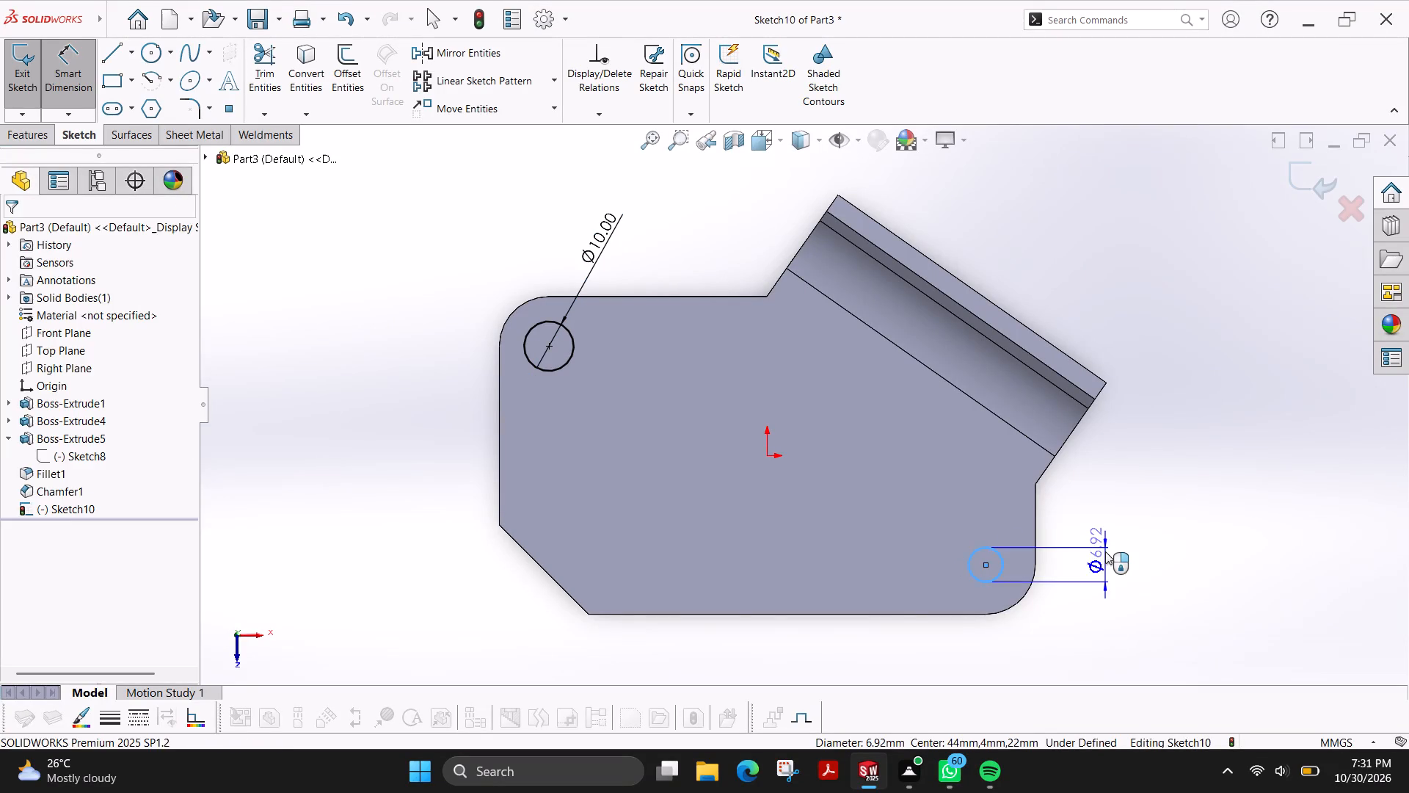
text(10)
key(Return)
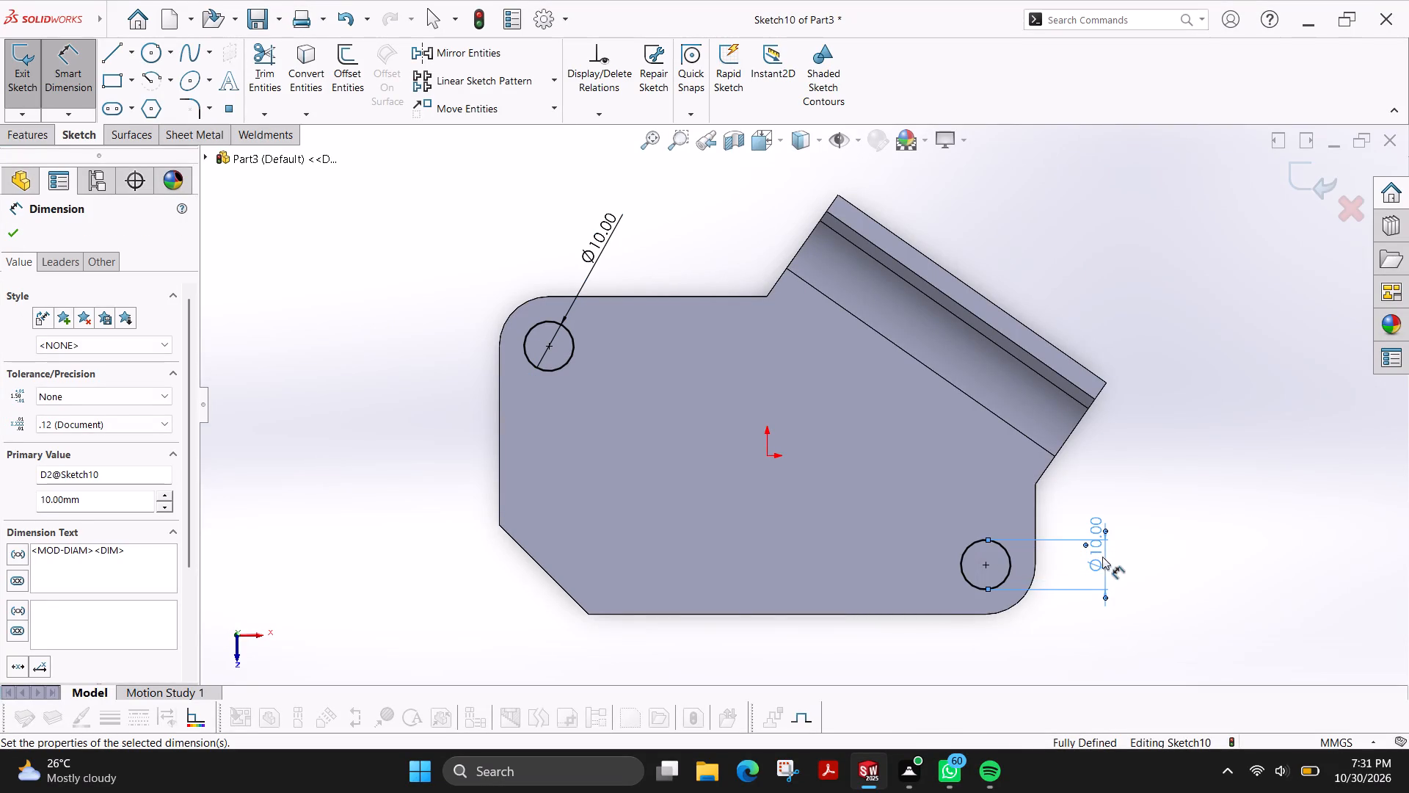
Cut-extrude both corner circles through the base with a blind depth of 66 mm.
click(35, 134)
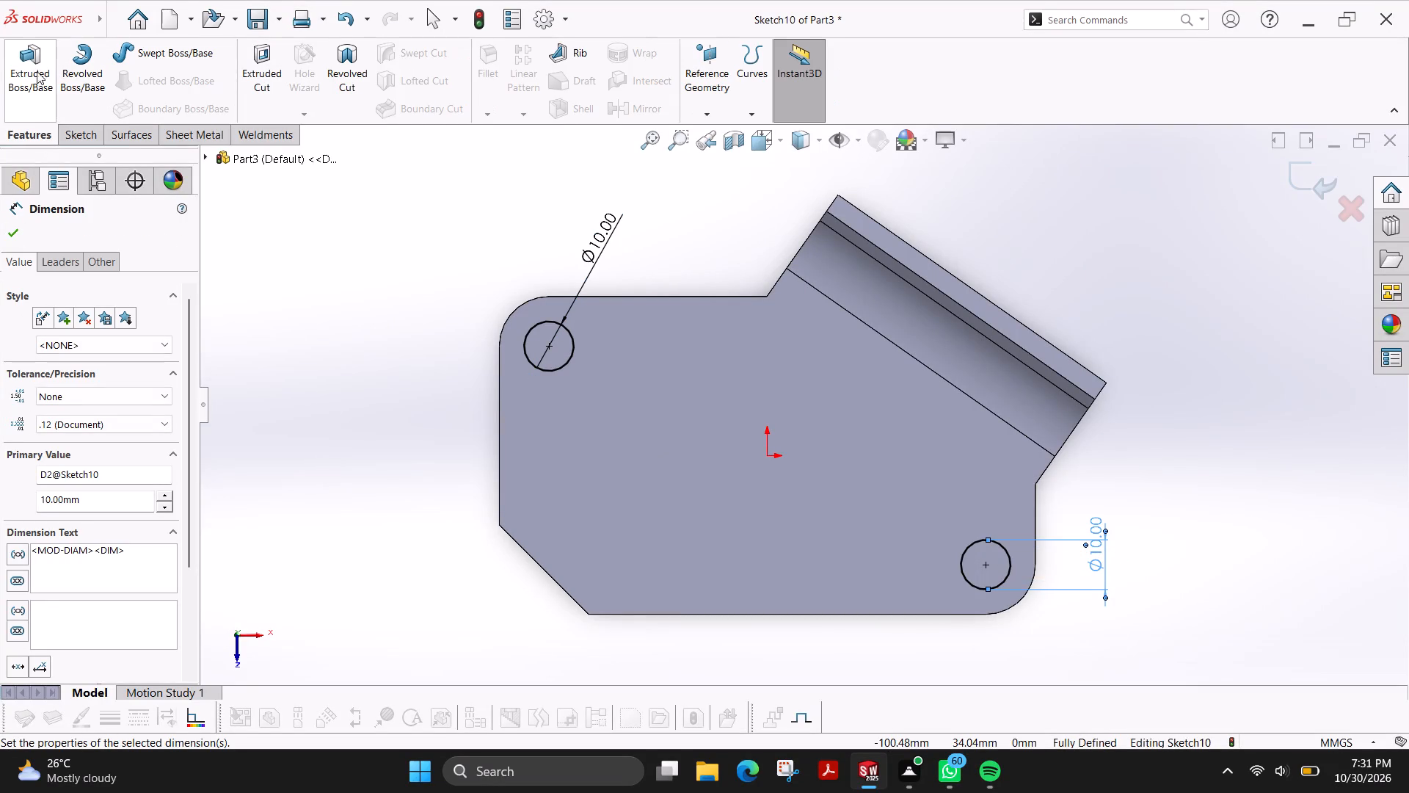
click(264, 72)
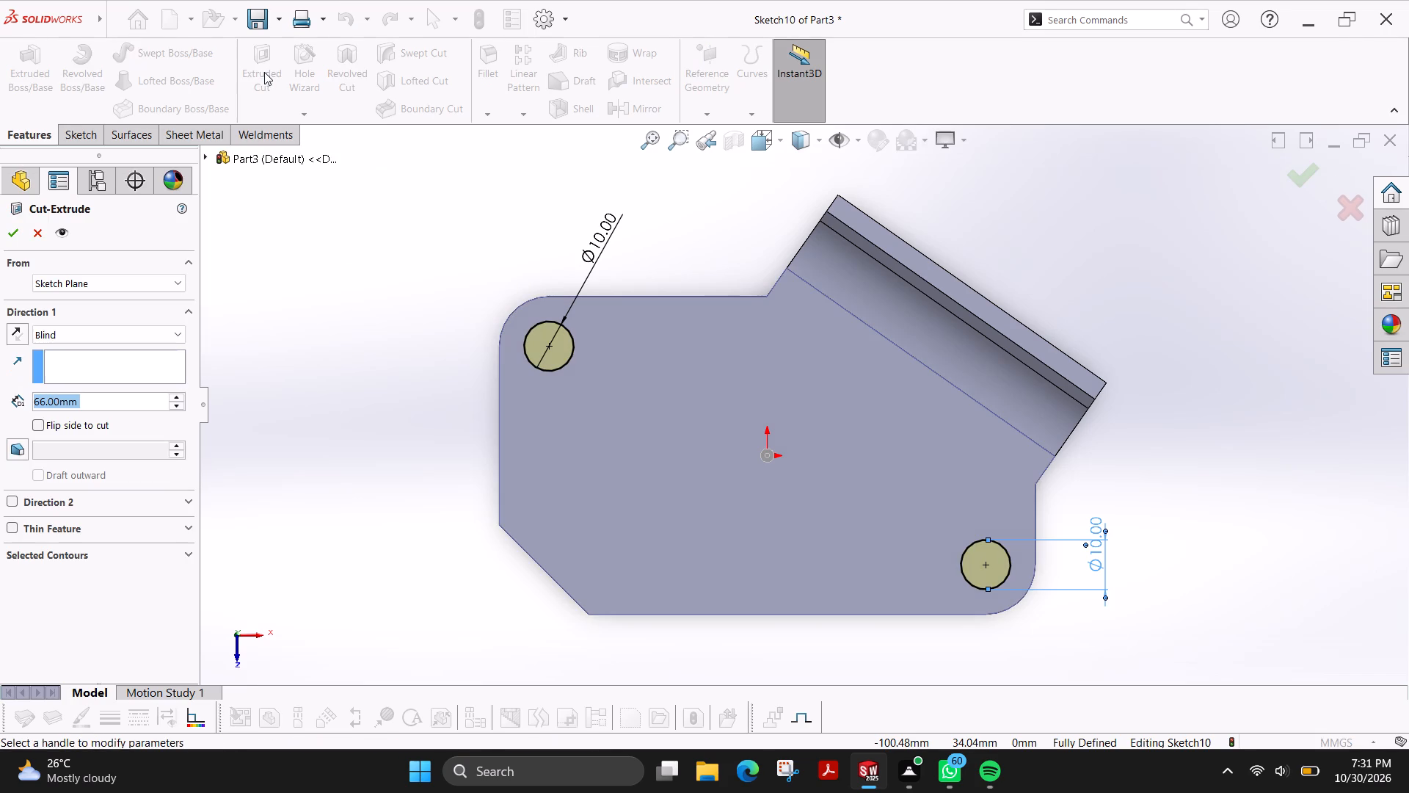
click(13, 236)
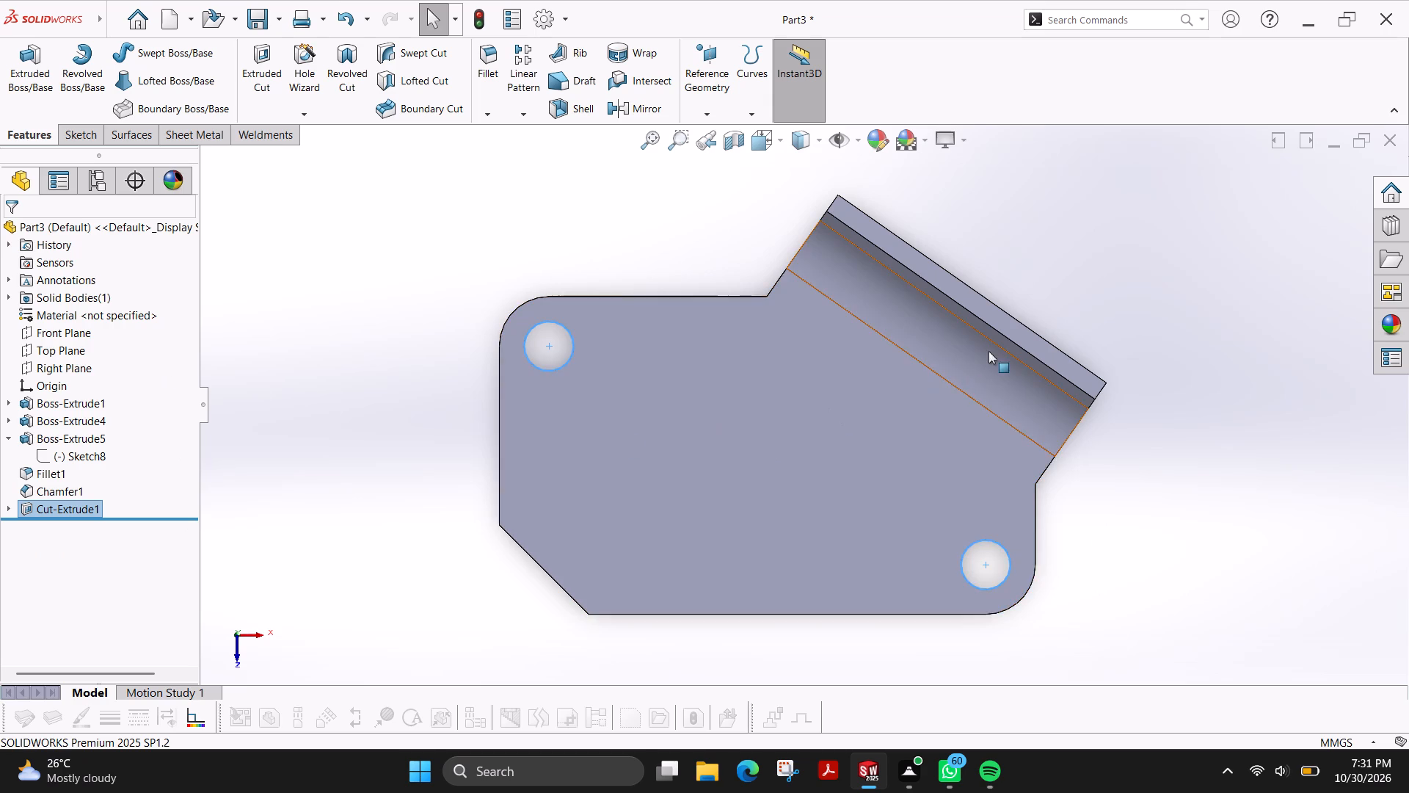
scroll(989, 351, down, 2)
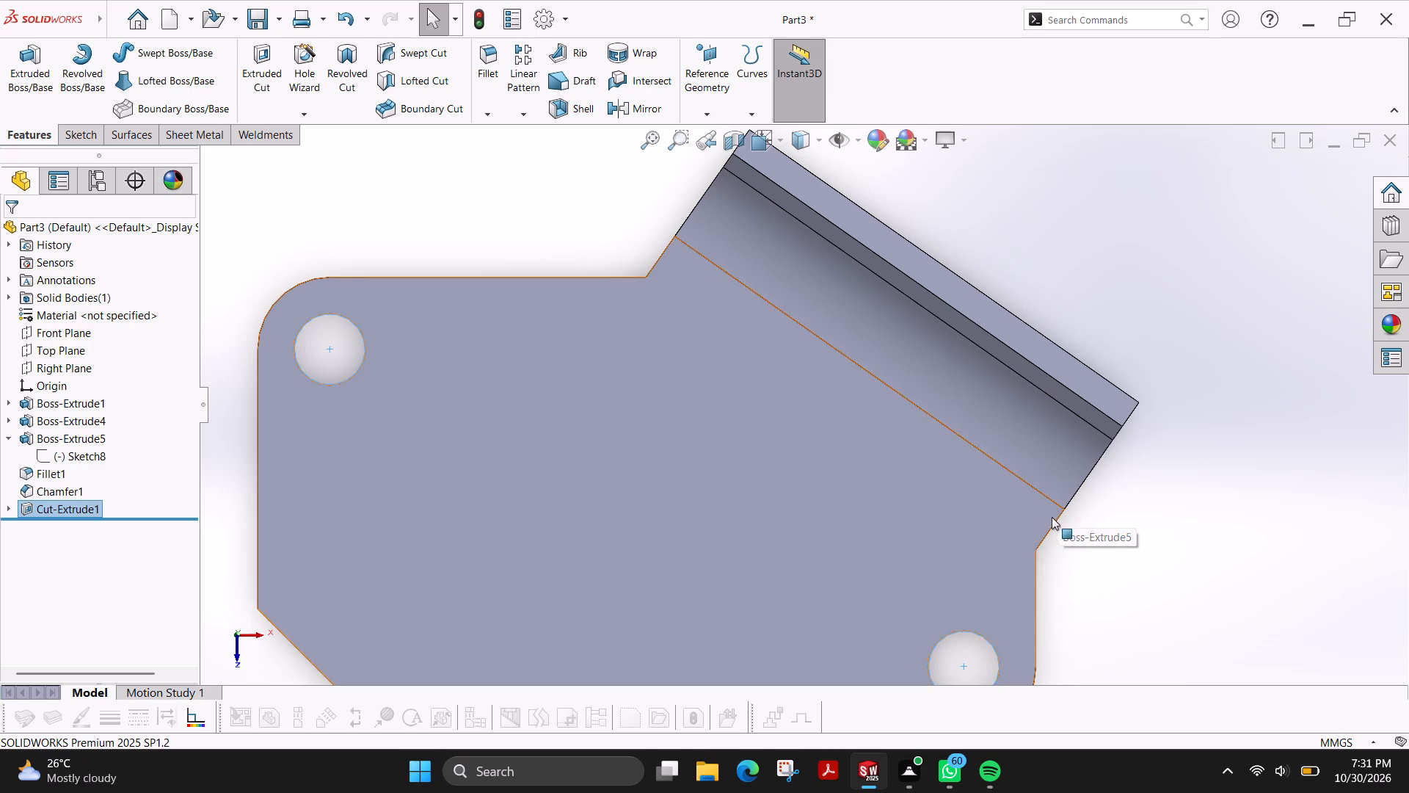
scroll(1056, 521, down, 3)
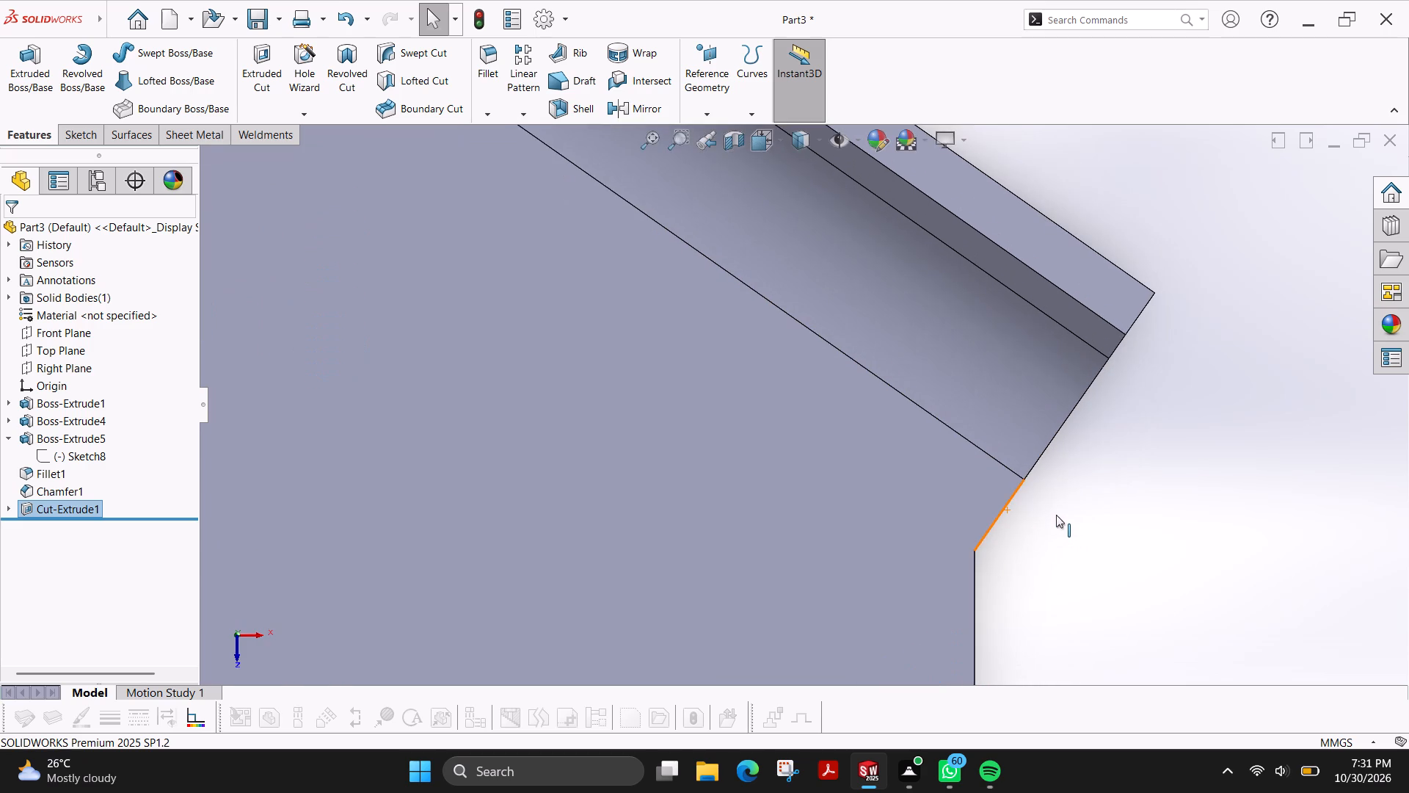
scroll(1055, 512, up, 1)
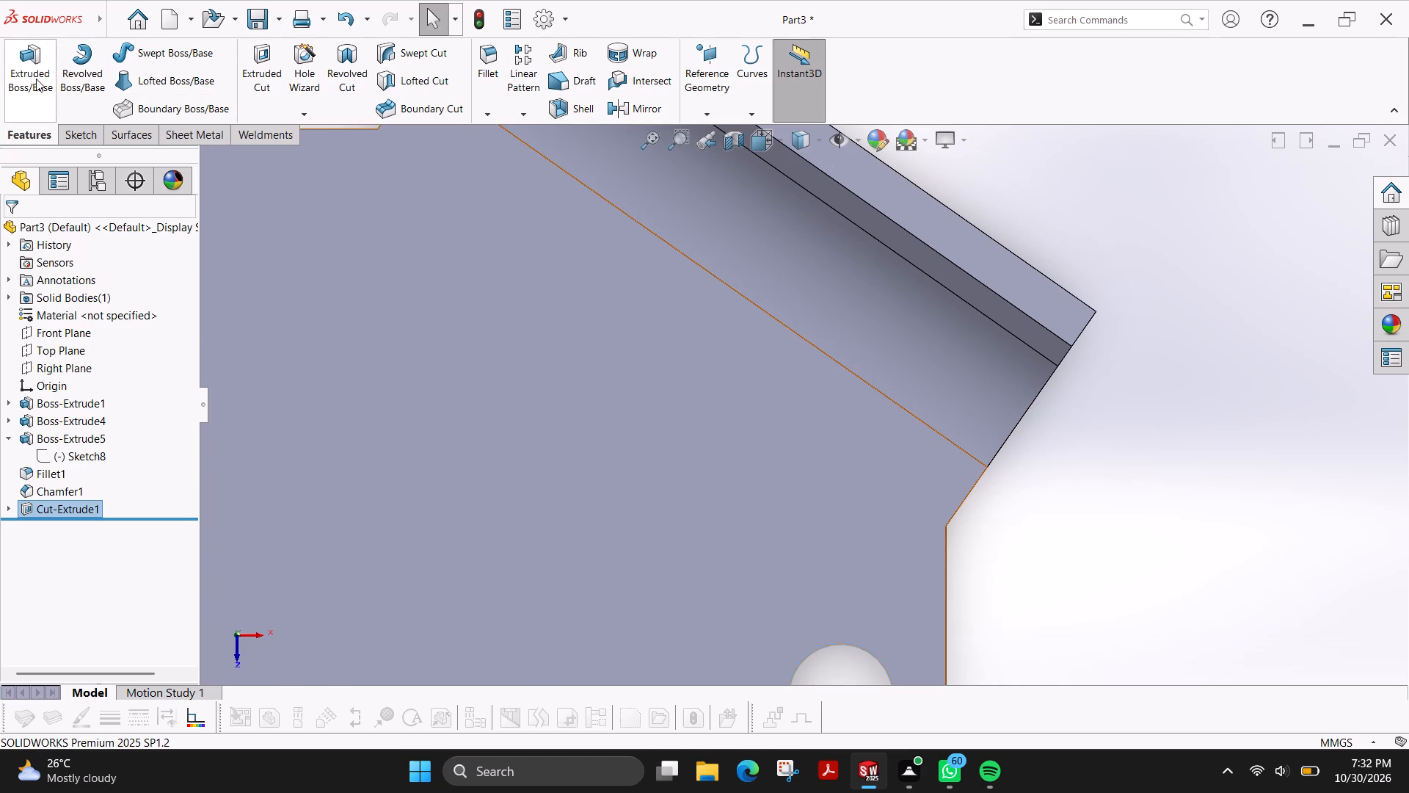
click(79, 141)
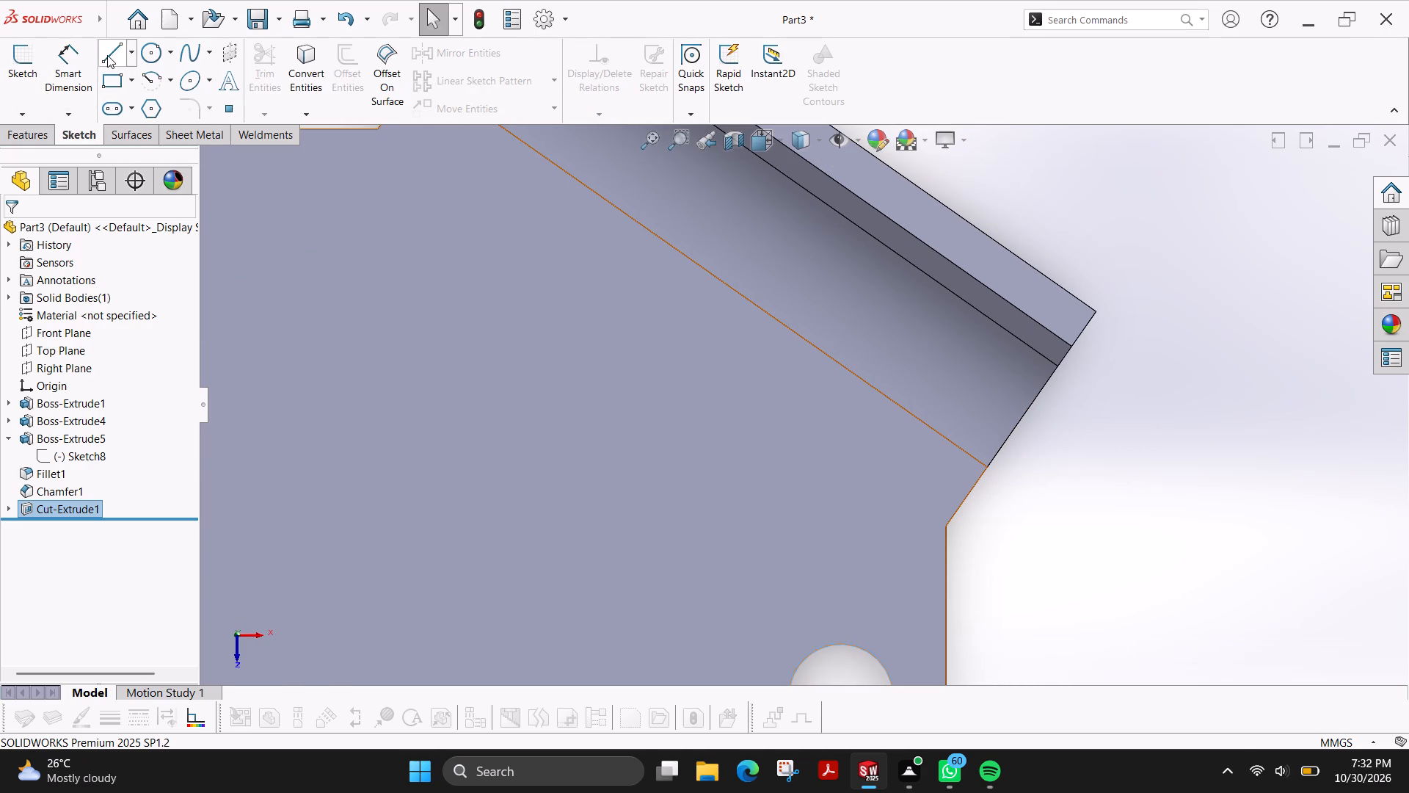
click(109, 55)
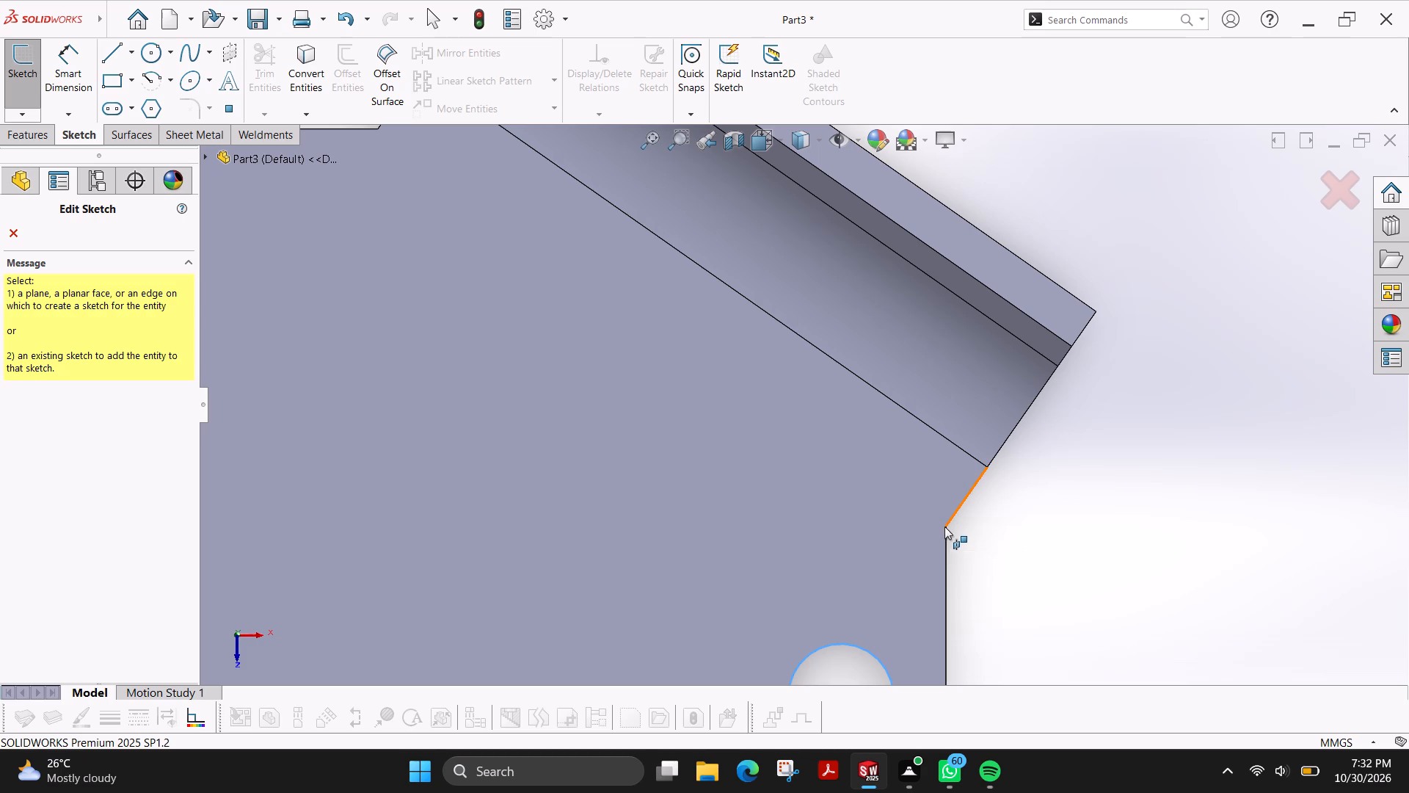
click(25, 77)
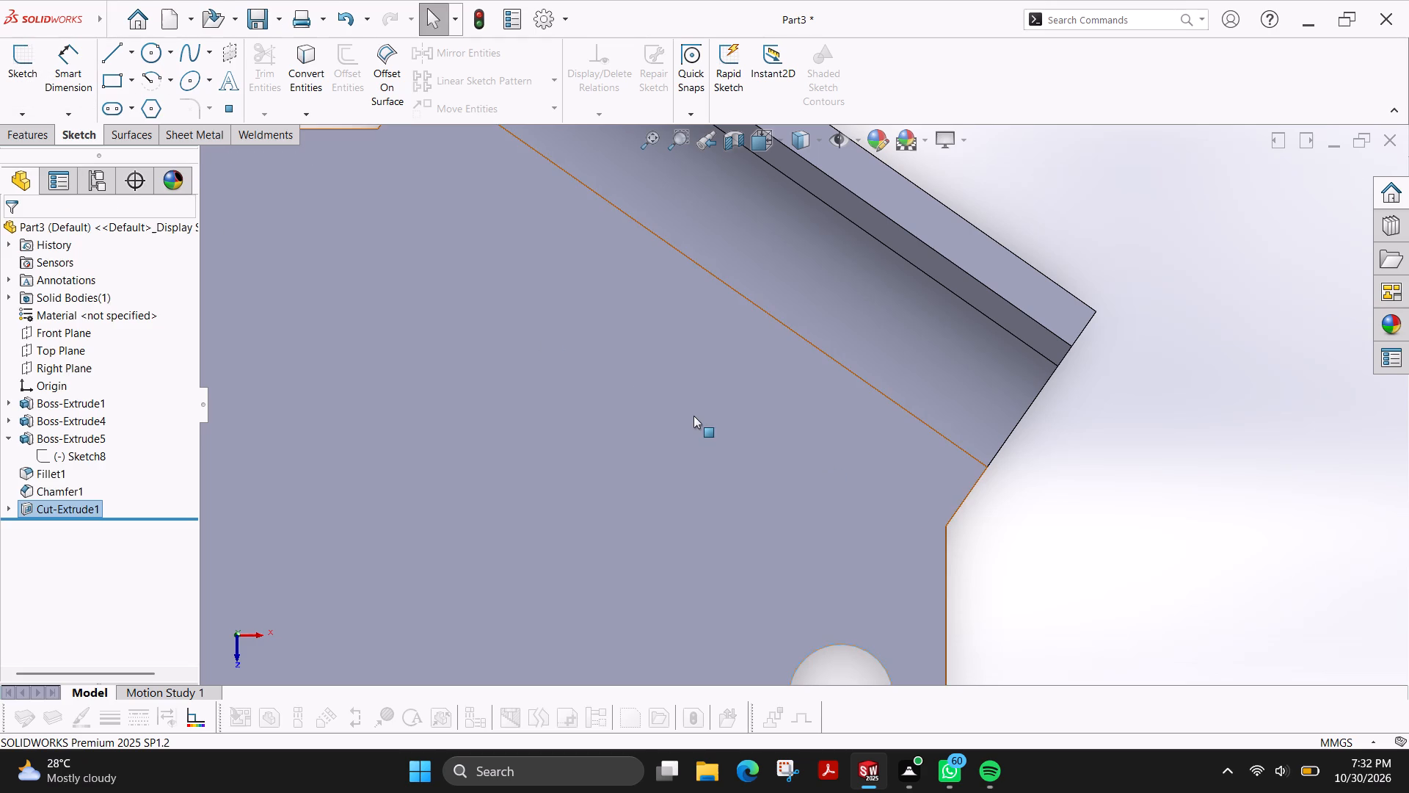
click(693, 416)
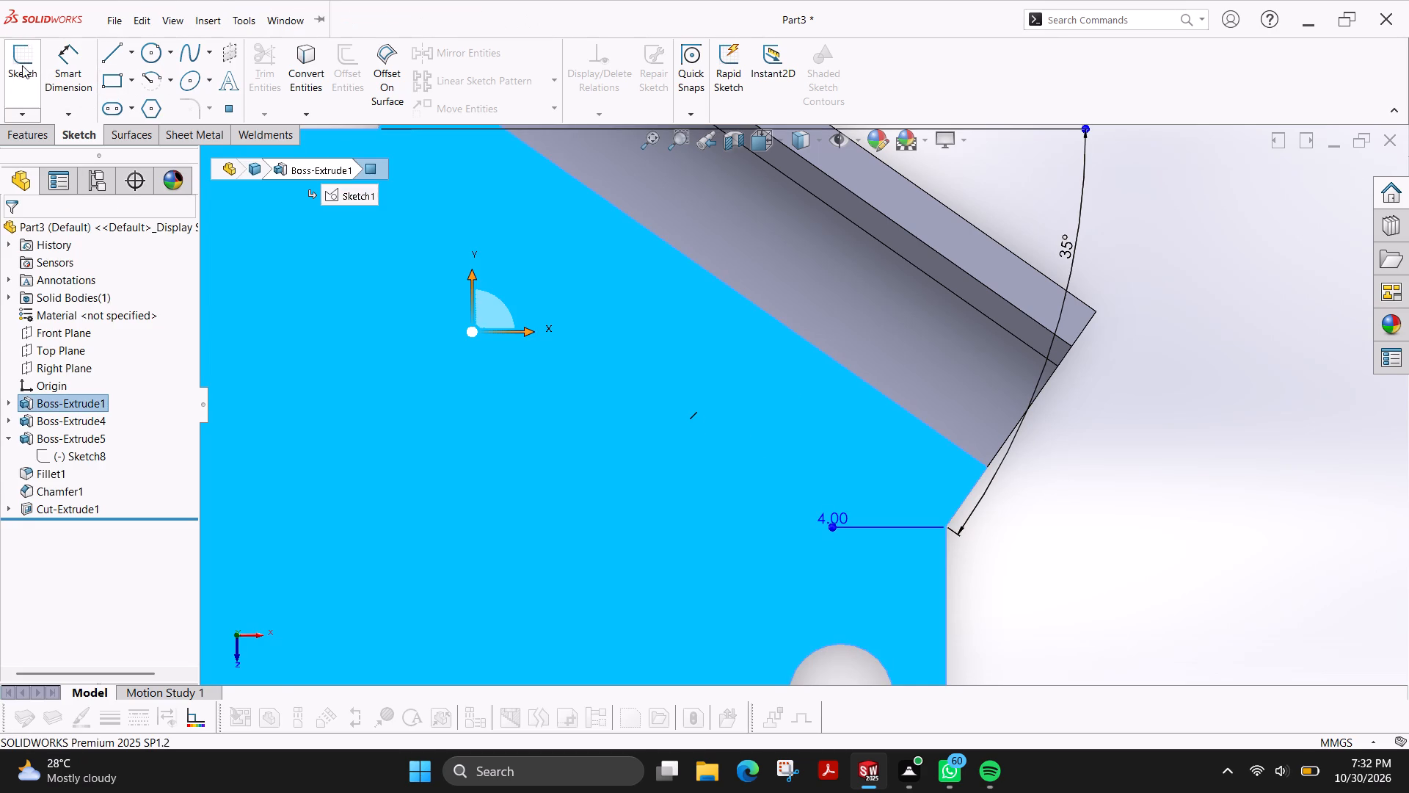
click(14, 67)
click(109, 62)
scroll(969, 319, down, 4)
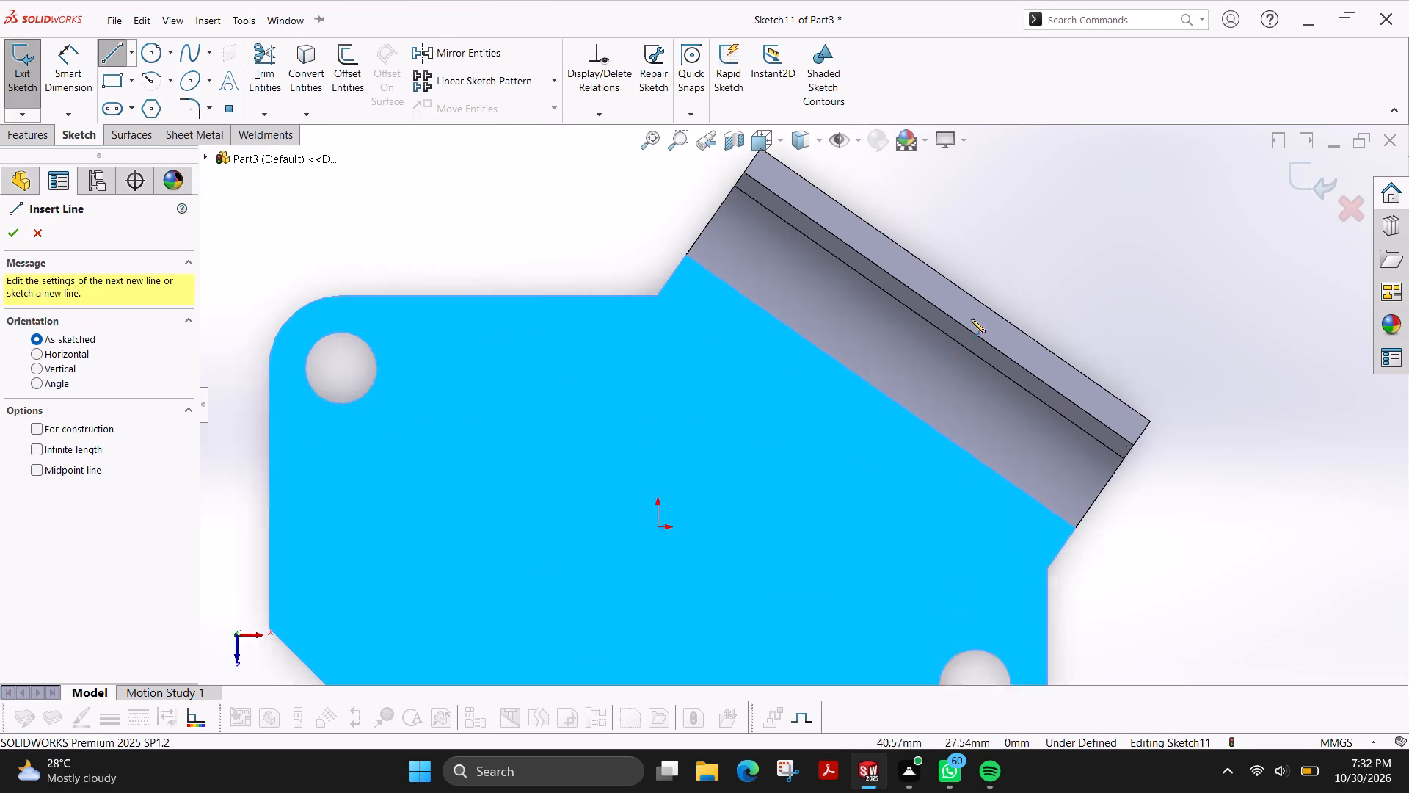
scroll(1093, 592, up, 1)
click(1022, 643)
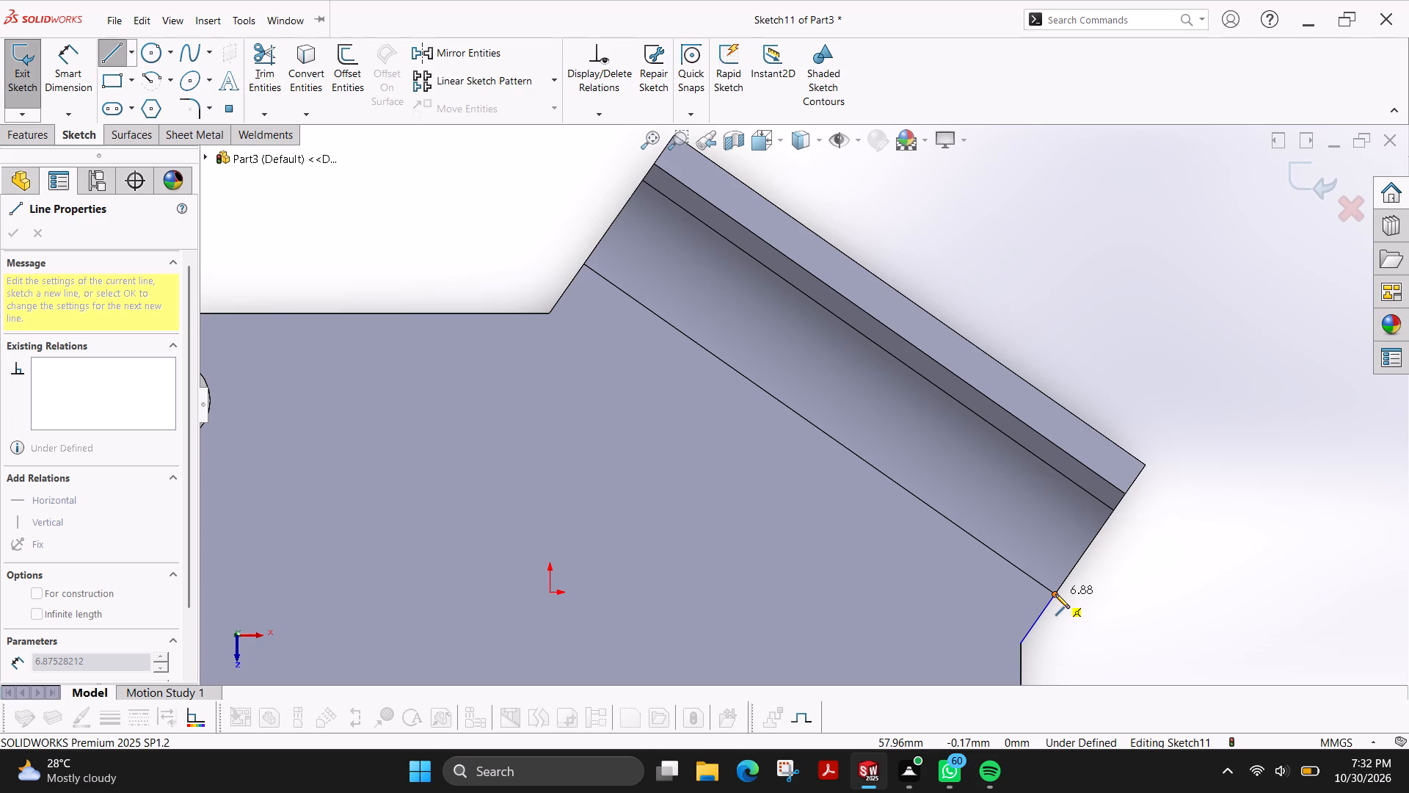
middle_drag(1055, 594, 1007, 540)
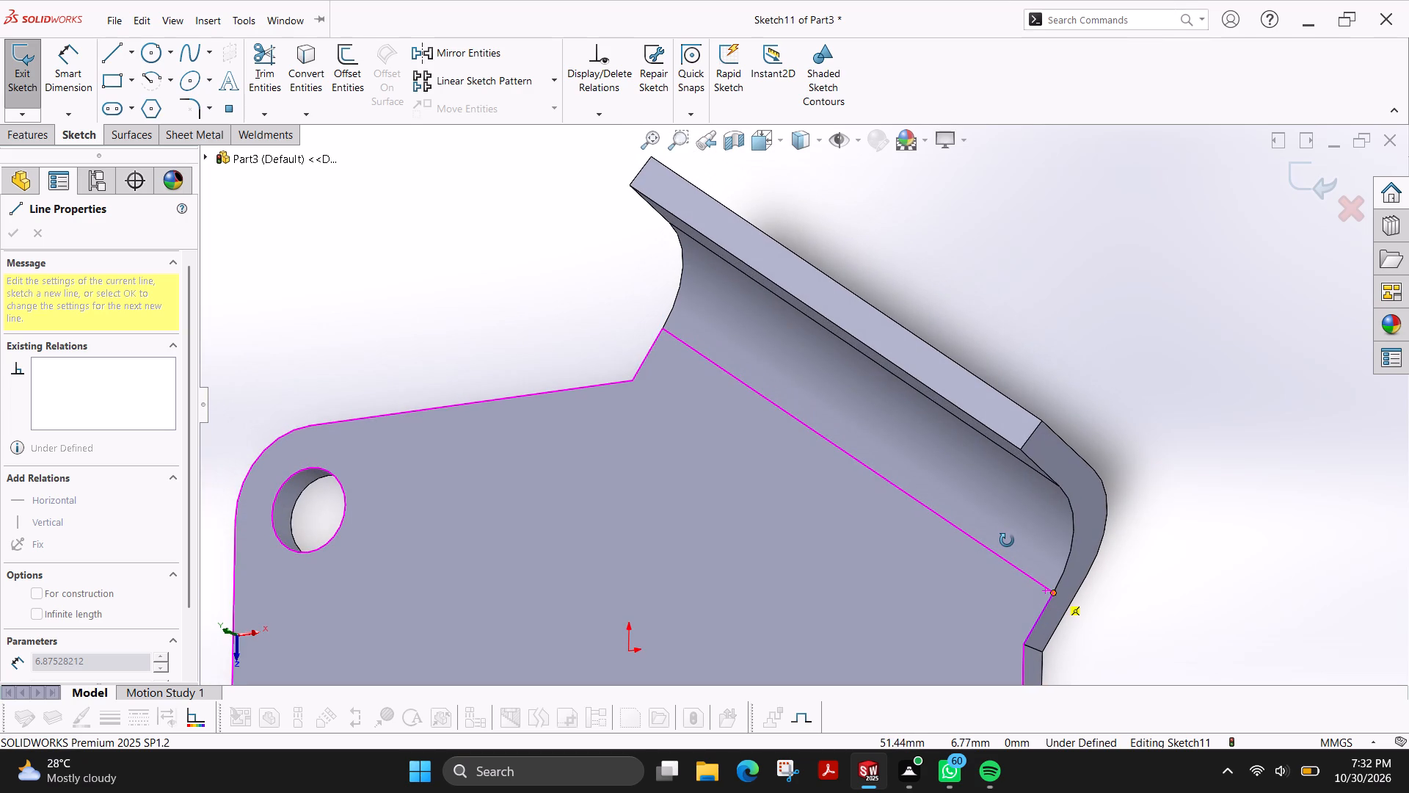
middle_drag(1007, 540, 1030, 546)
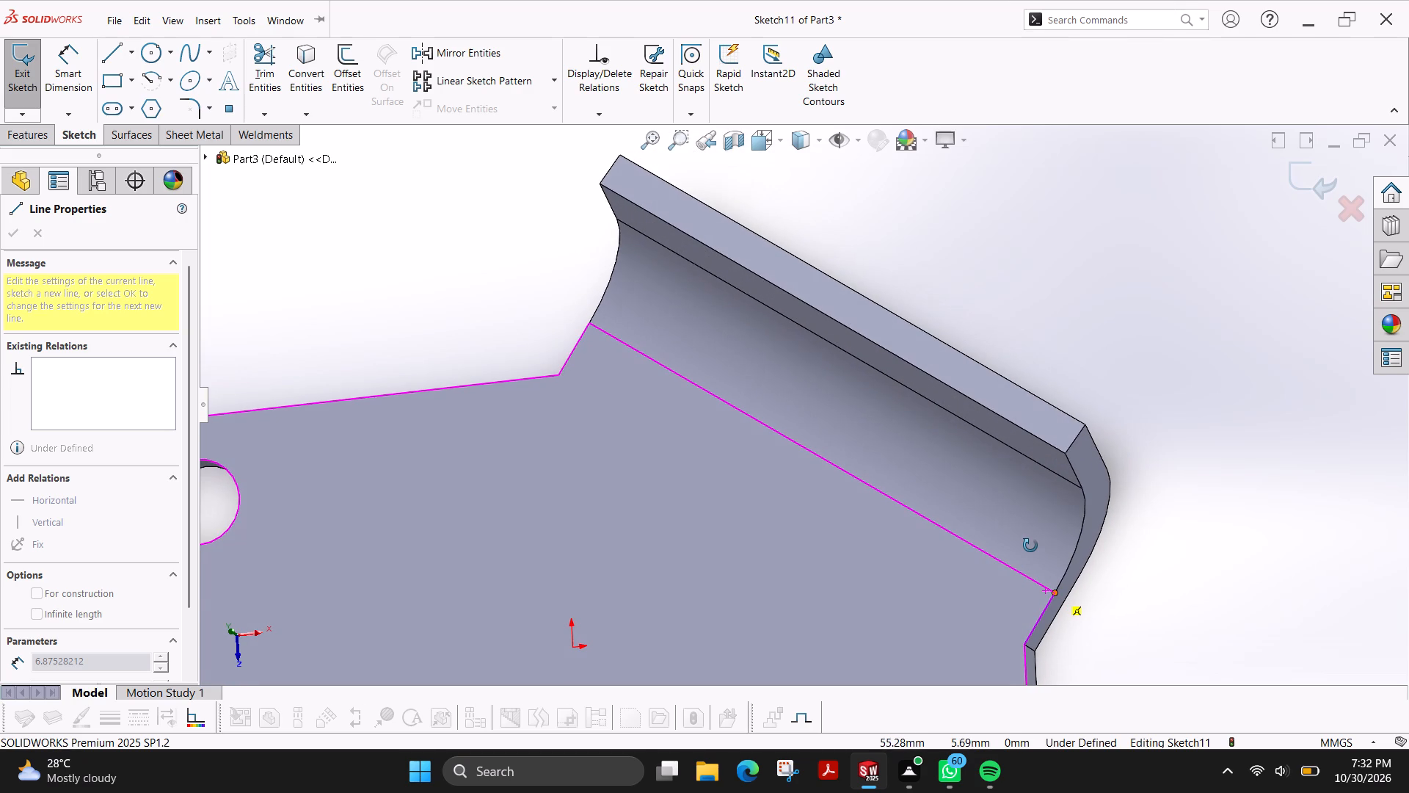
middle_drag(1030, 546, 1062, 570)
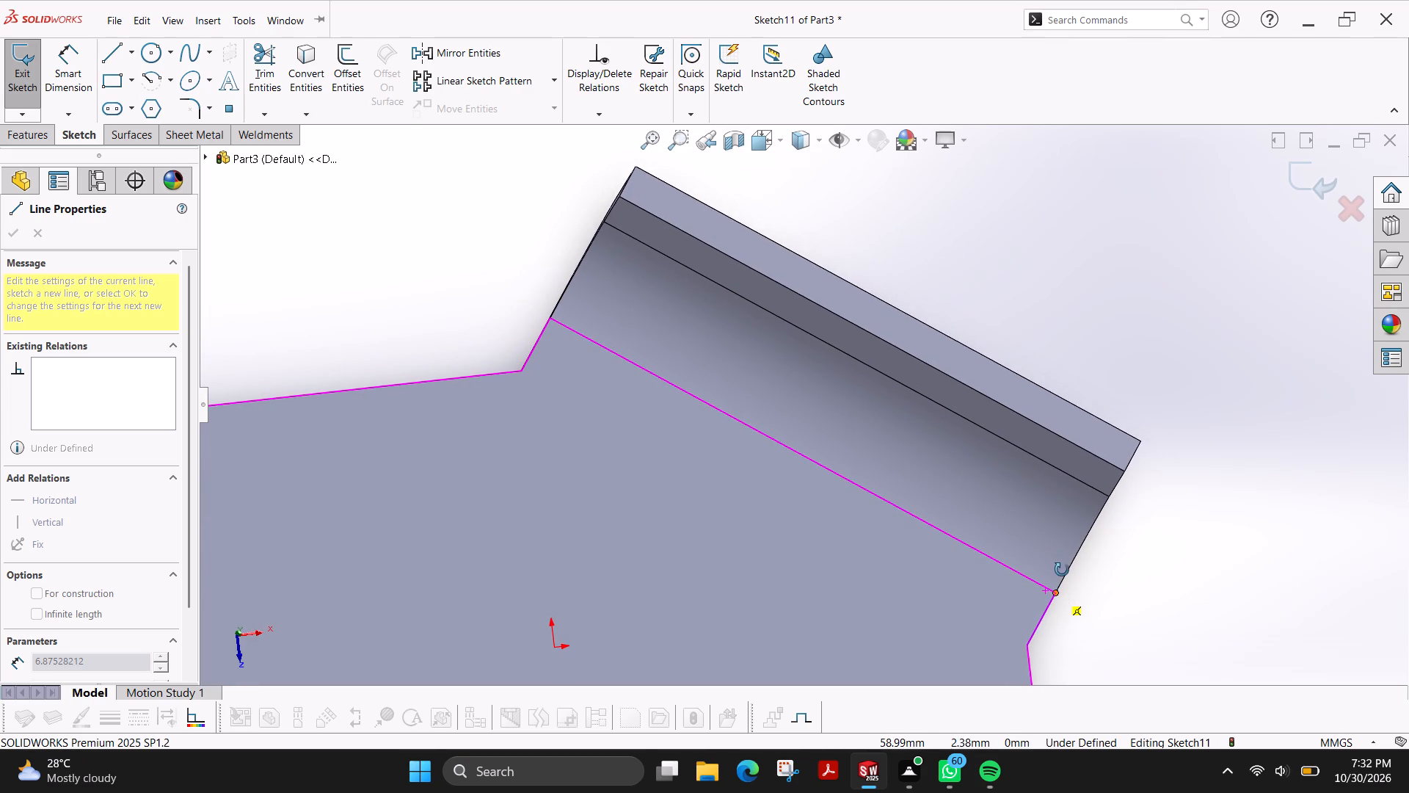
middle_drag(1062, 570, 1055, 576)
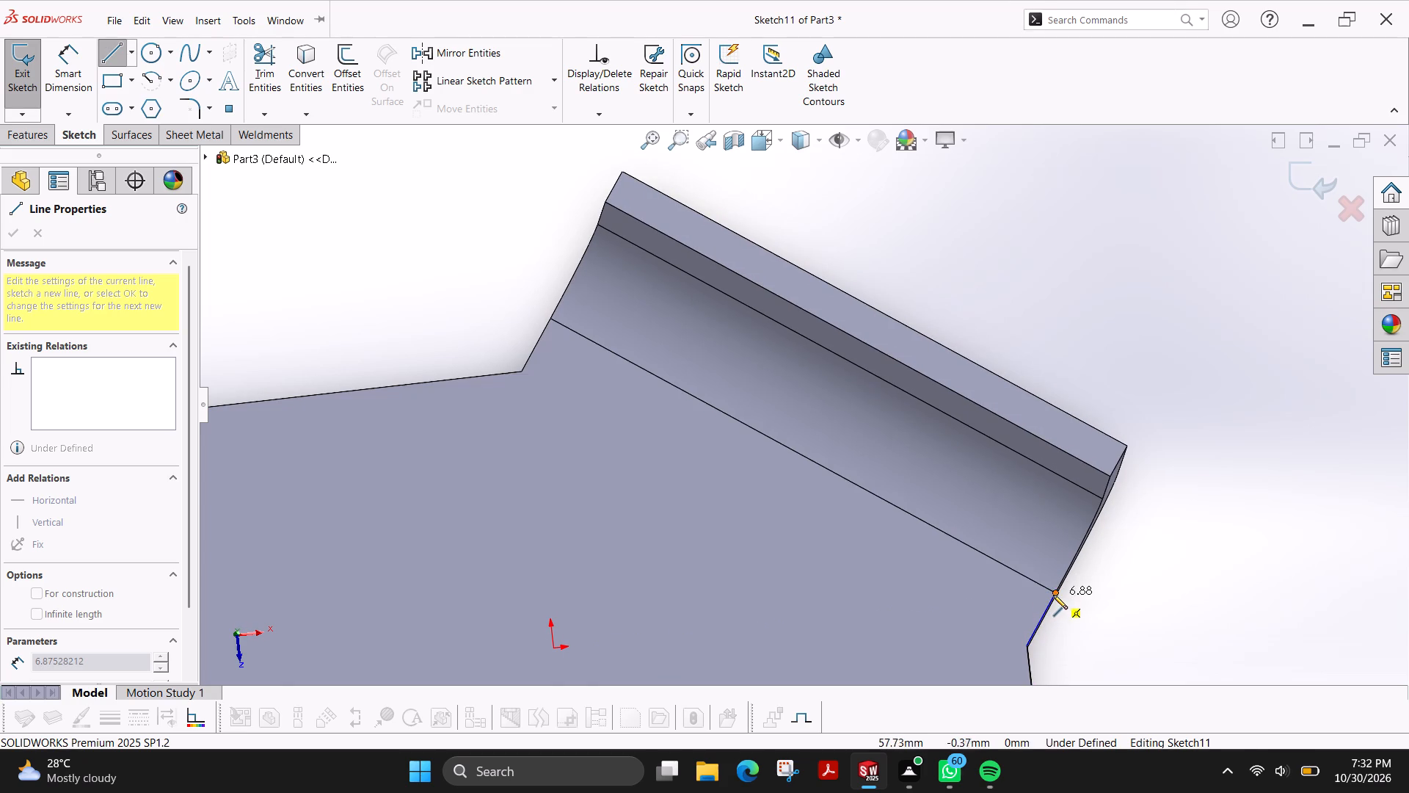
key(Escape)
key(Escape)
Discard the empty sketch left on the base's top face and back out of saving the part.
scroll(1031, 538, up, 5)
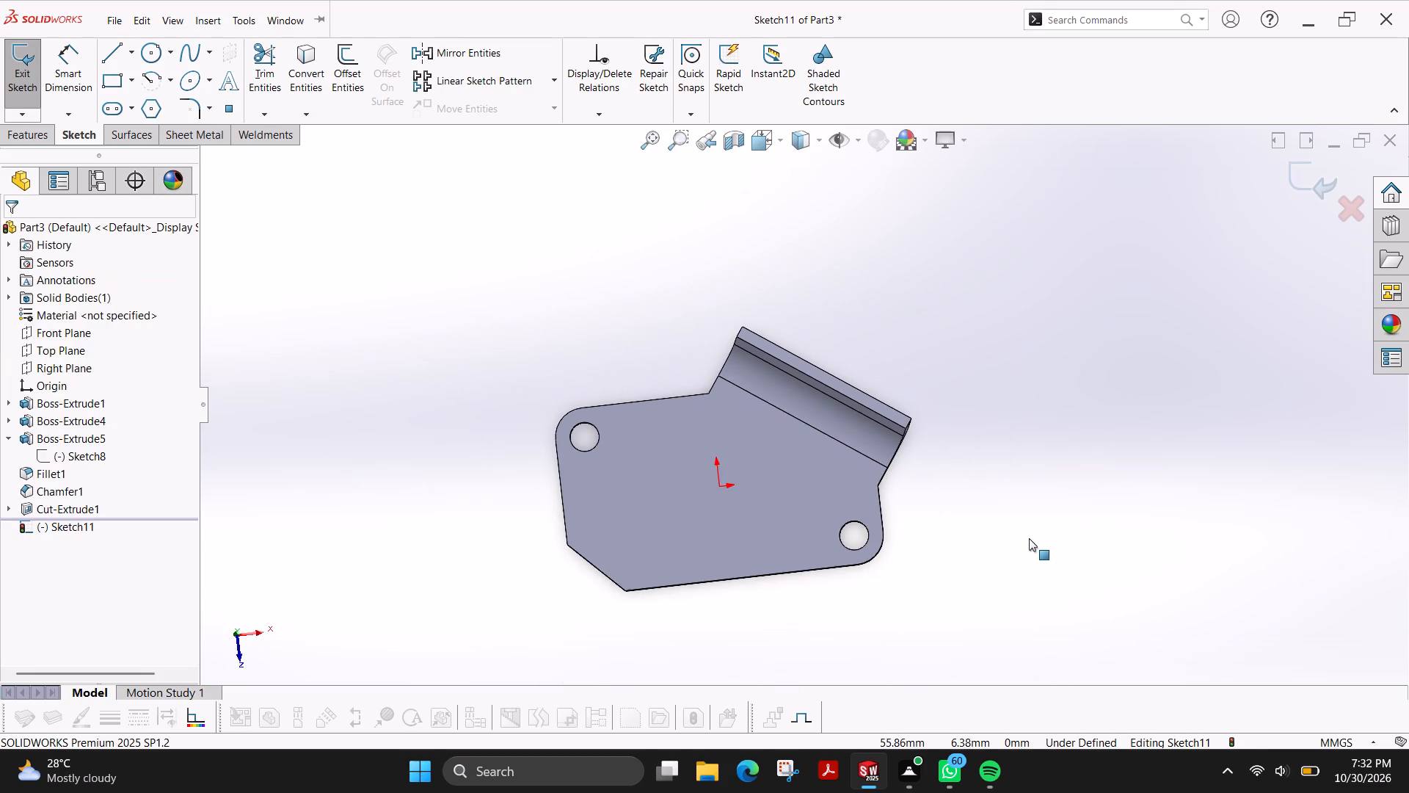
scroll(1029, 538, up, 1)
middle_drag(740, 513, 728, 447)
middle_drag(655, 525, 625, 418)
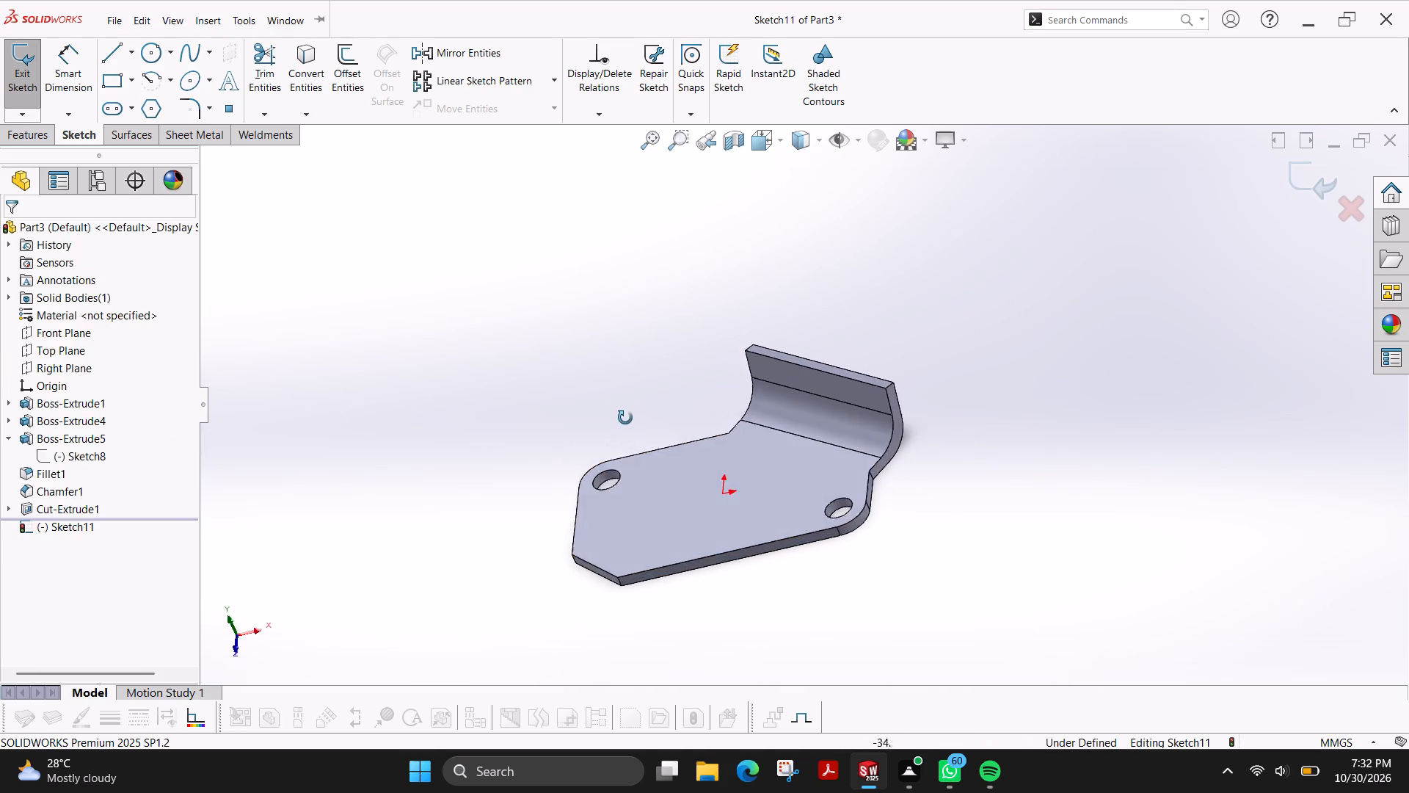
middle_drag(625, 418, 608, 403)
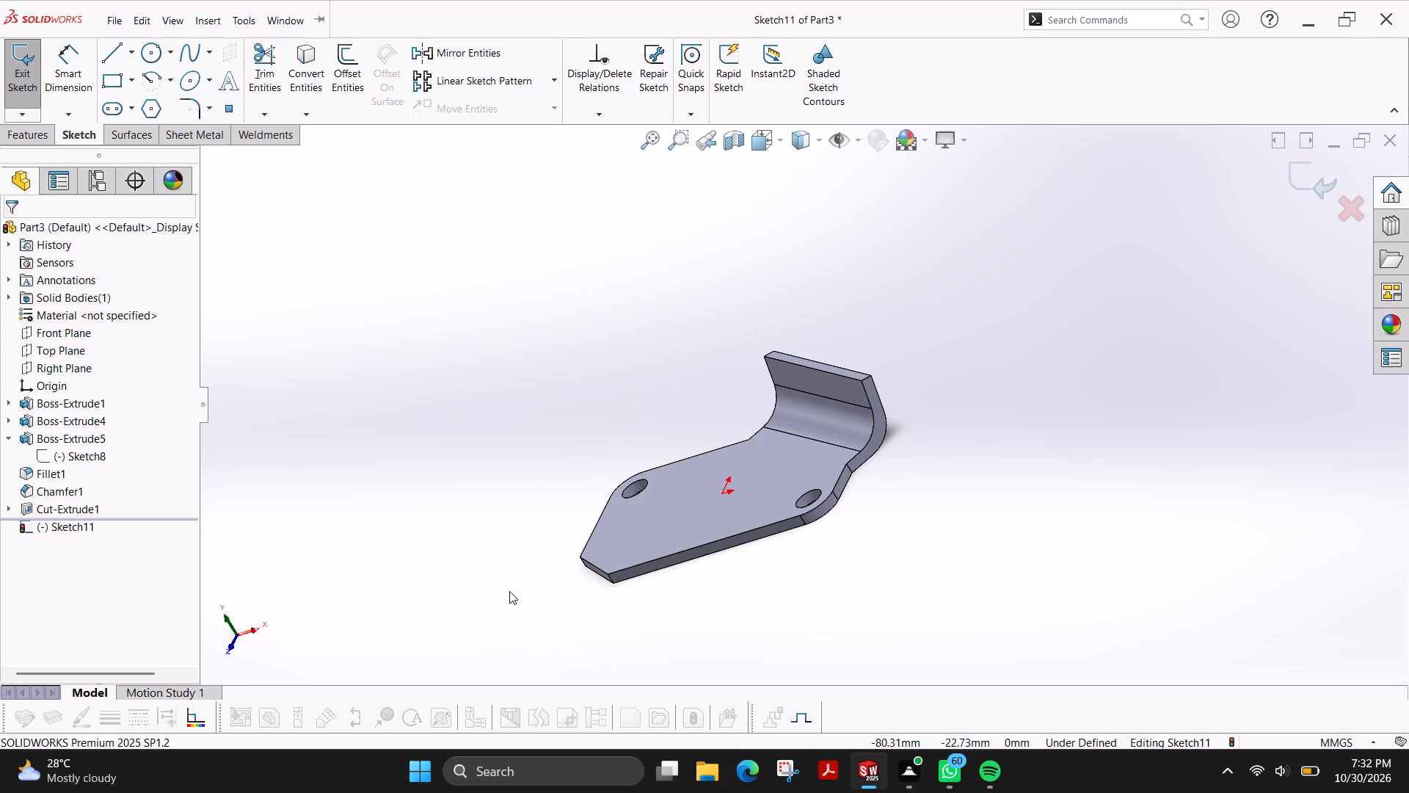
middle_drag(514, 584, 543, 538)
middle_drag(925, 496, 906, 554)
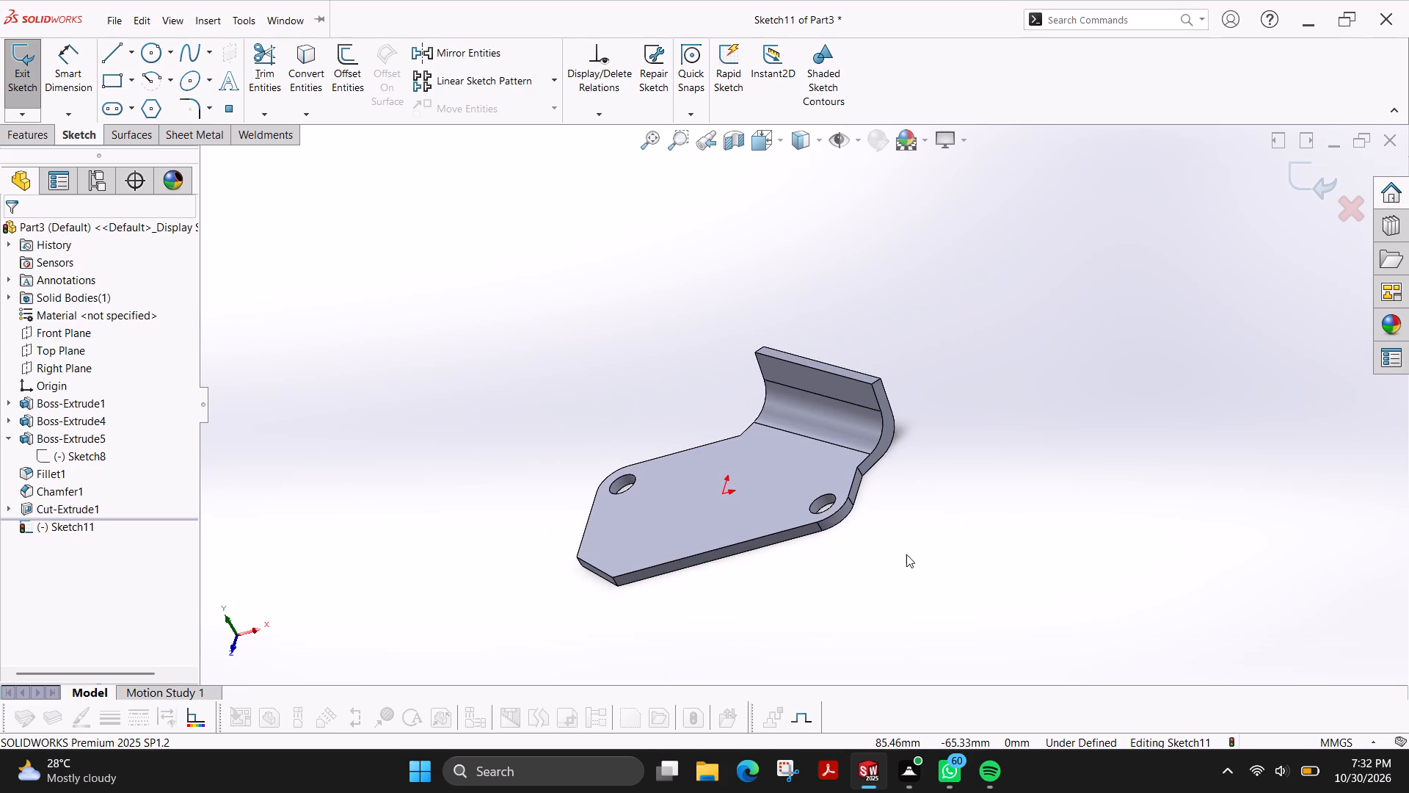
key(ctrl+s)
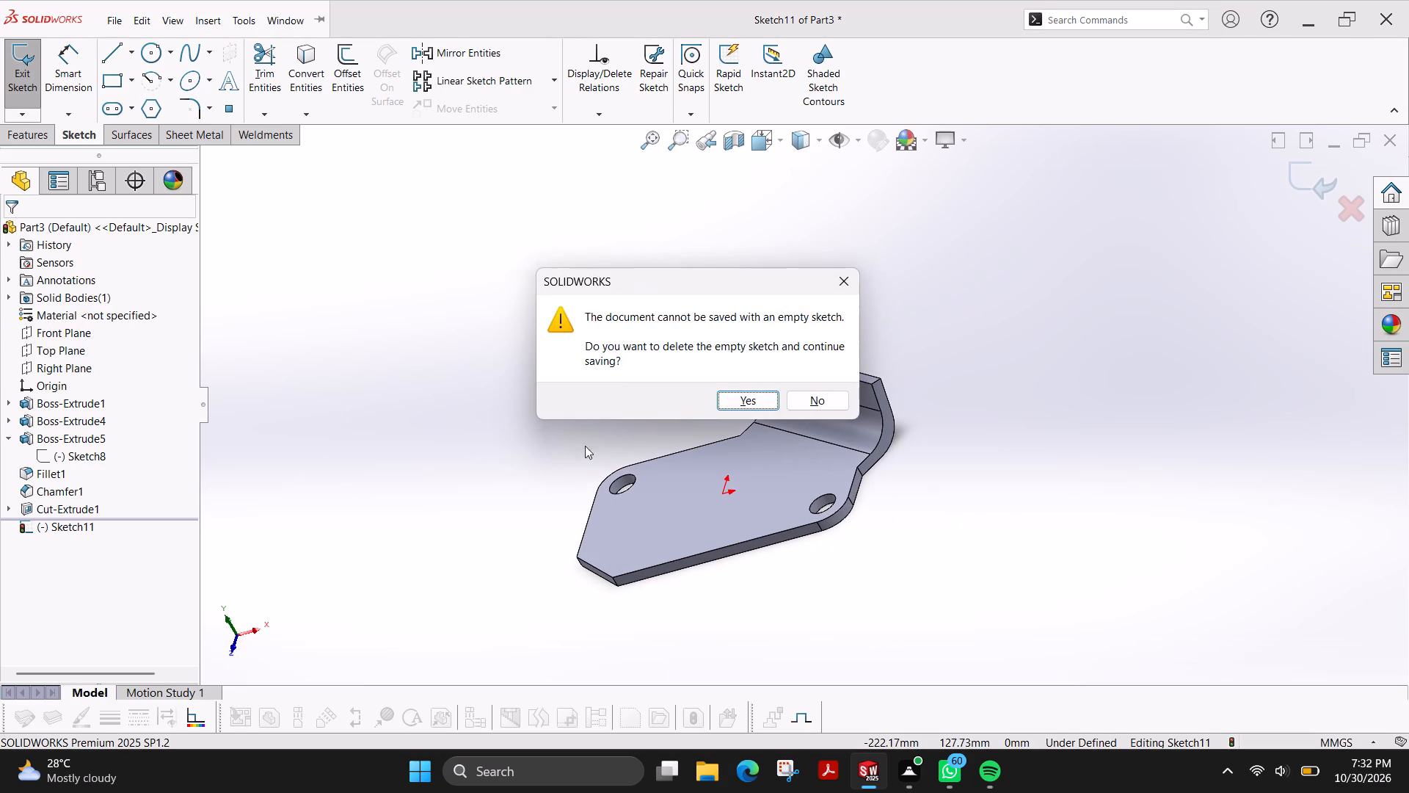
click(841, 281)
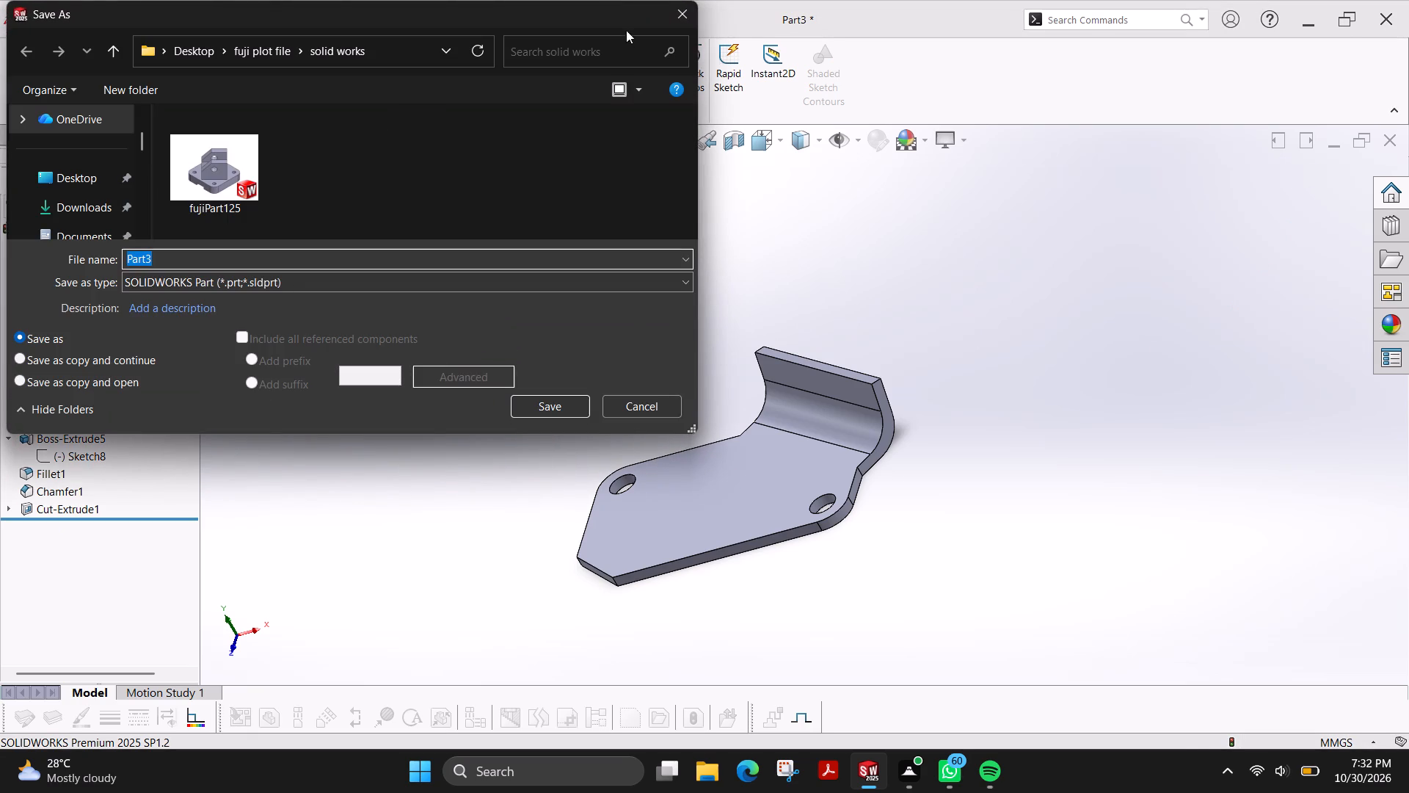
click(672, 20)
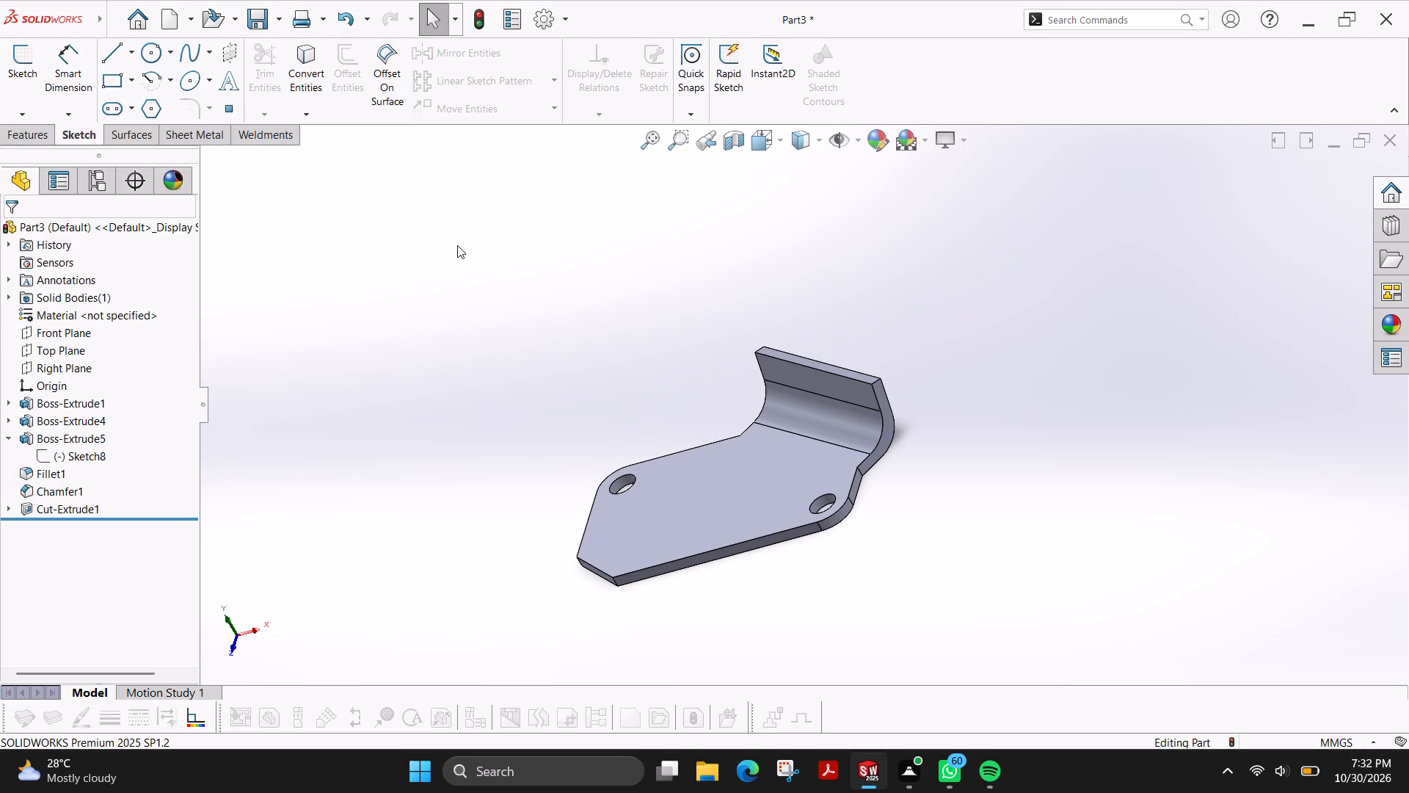
Save the part as fujiPart135 in the solidworks folder of Desktop's fuji drawing file folder, without rebuilding.
key(ctrl+s)
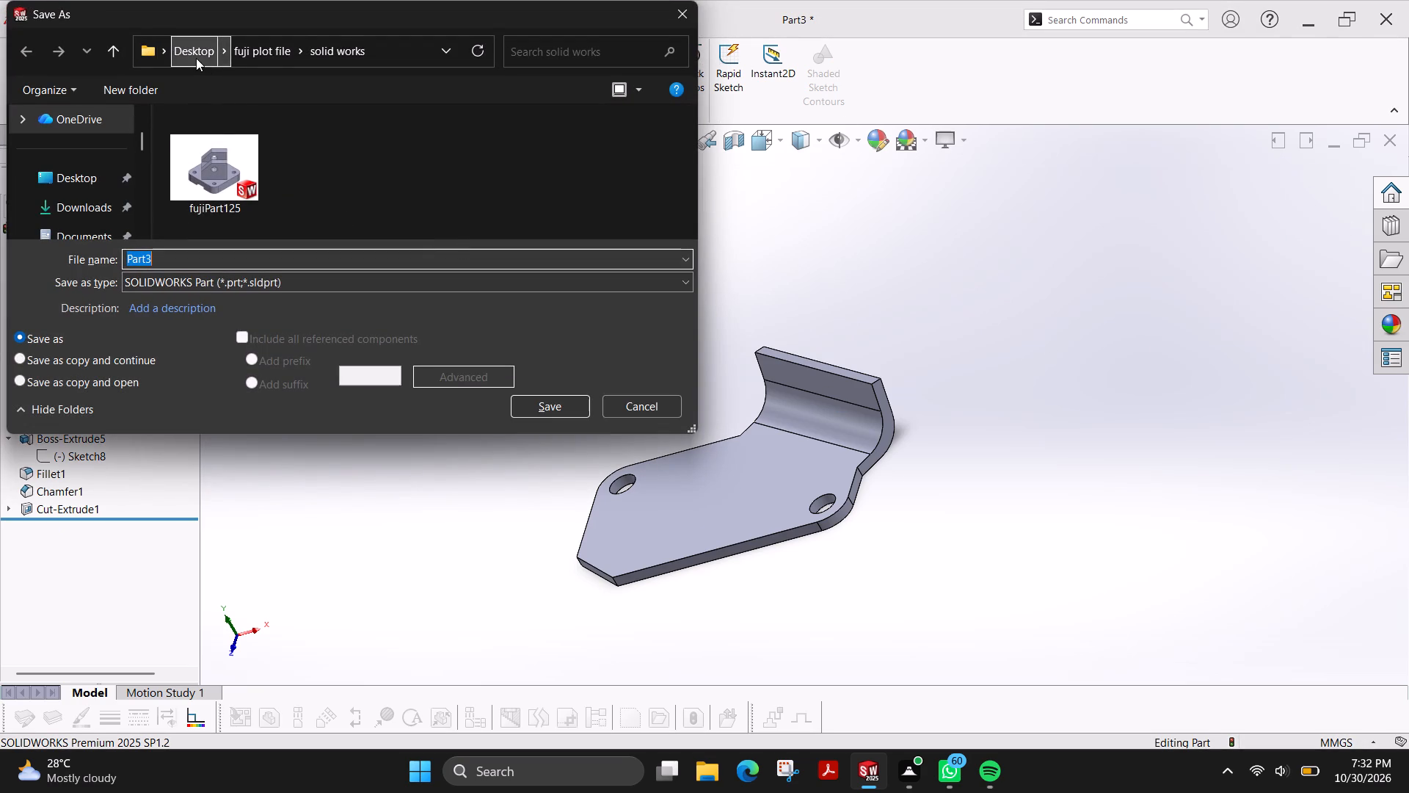
click(196, 58)
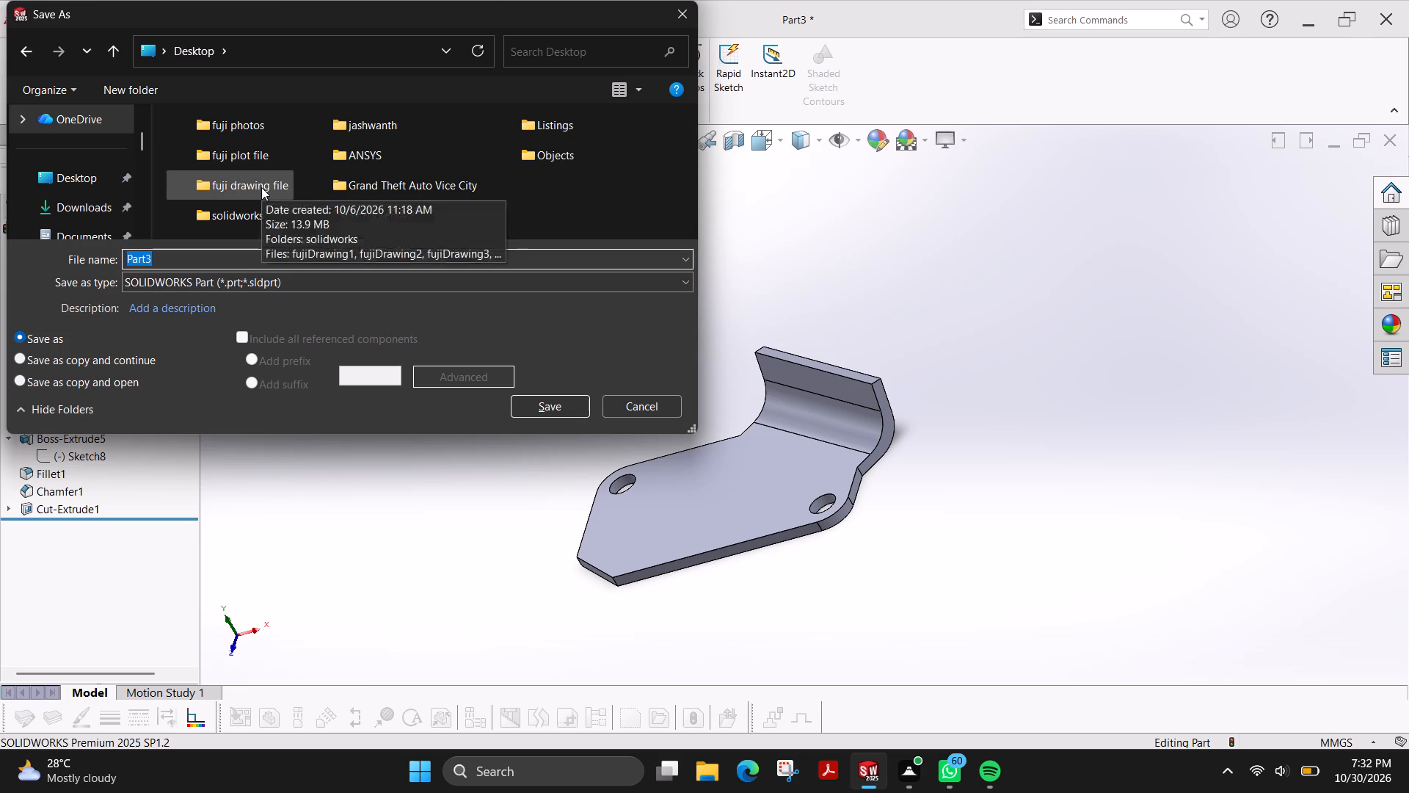
double_click(261, 187)
double_click(225, 153)
scroll(274, 184, down, 8)
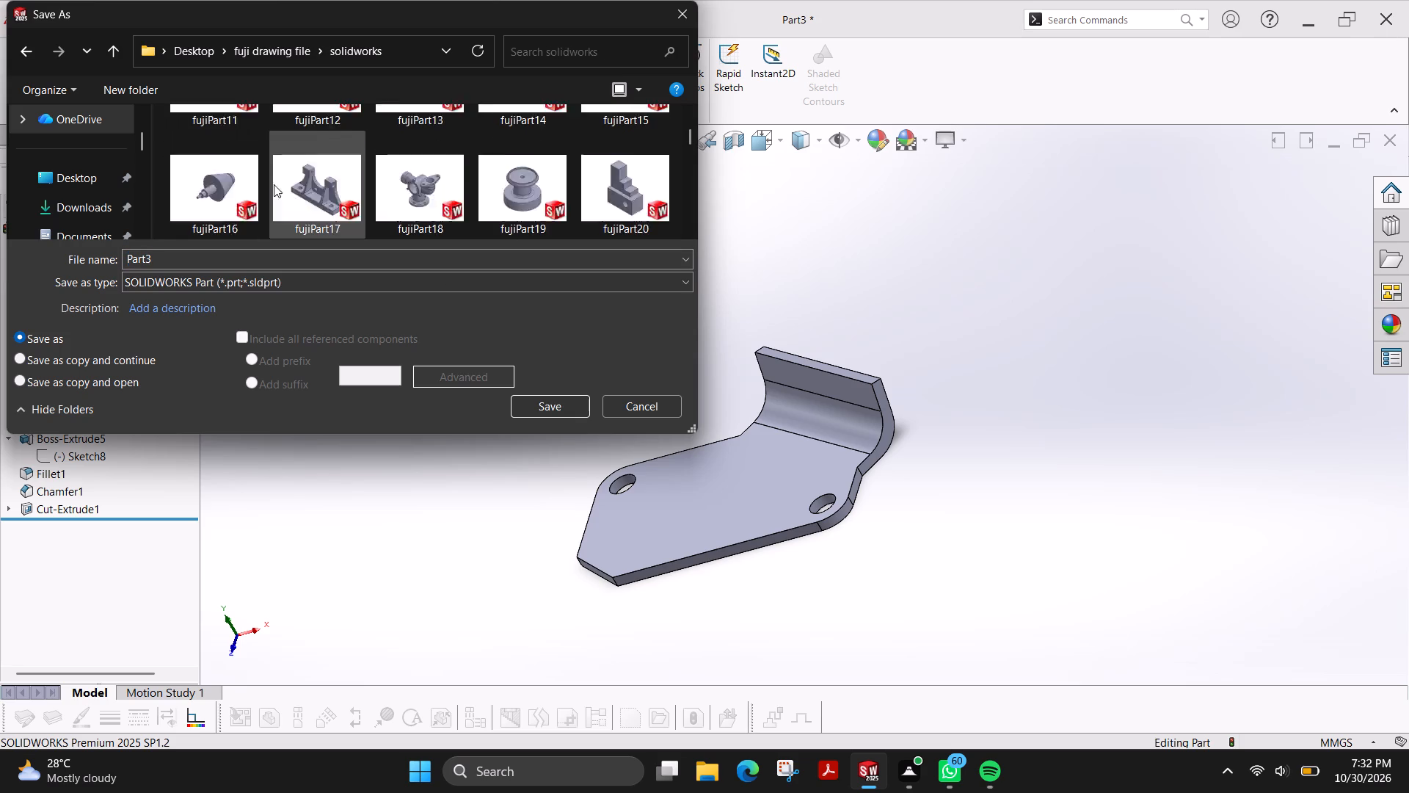
scroll(274, 184, down, 20)
scroll(274, 184, down, 20)
scroll(274, 184, down, 1)
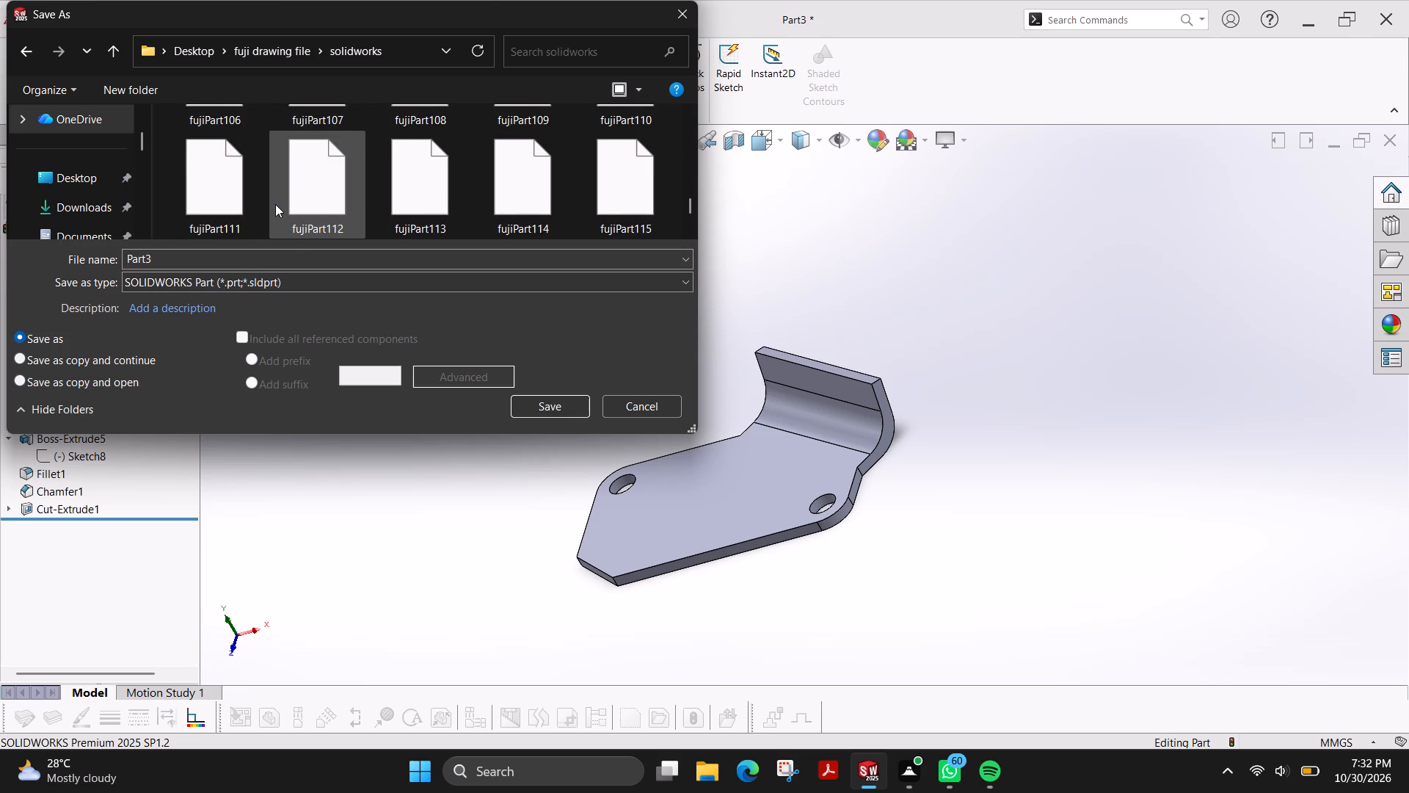
scroll(275, 204, down, 14)
click(208, 254)
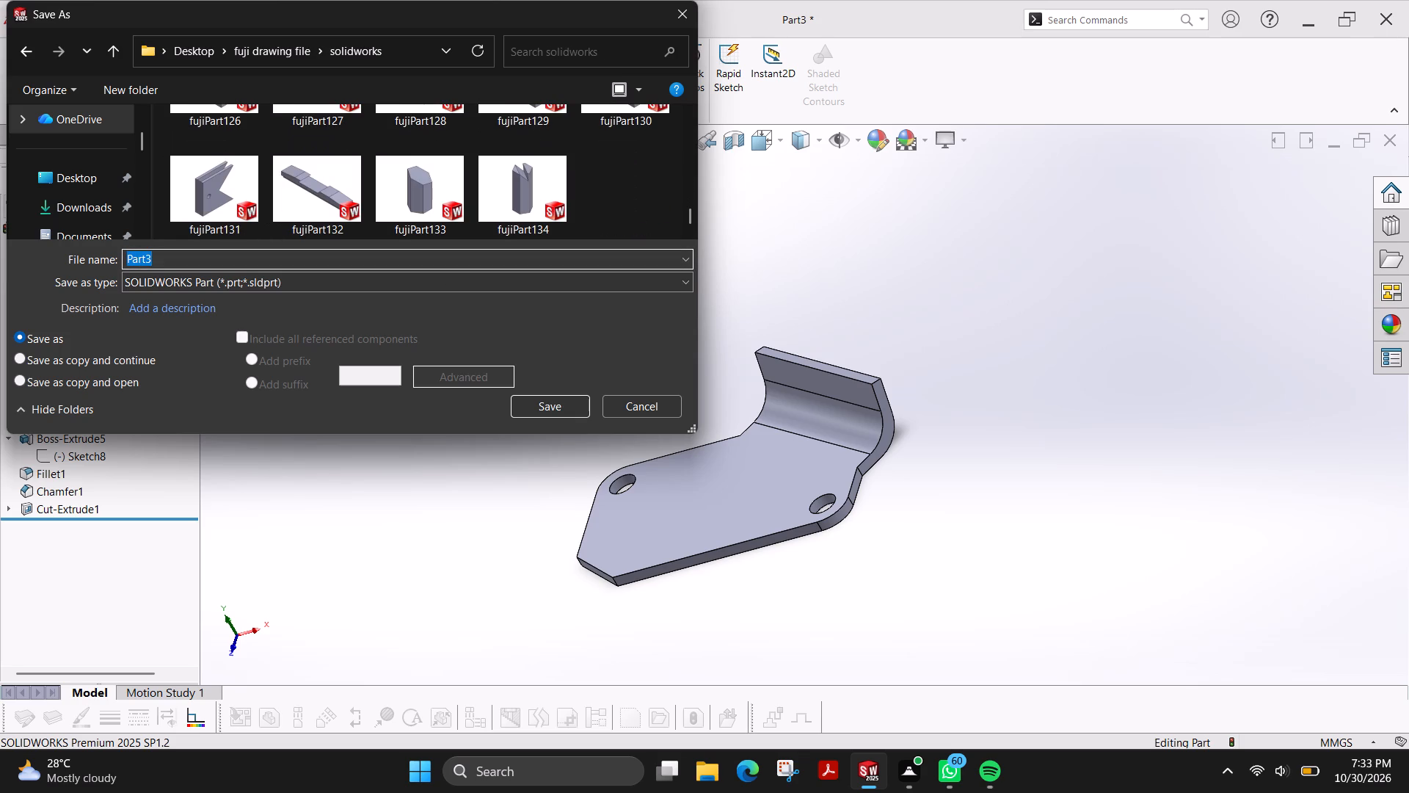
key(Right)
key(BackSpace)
text(135)
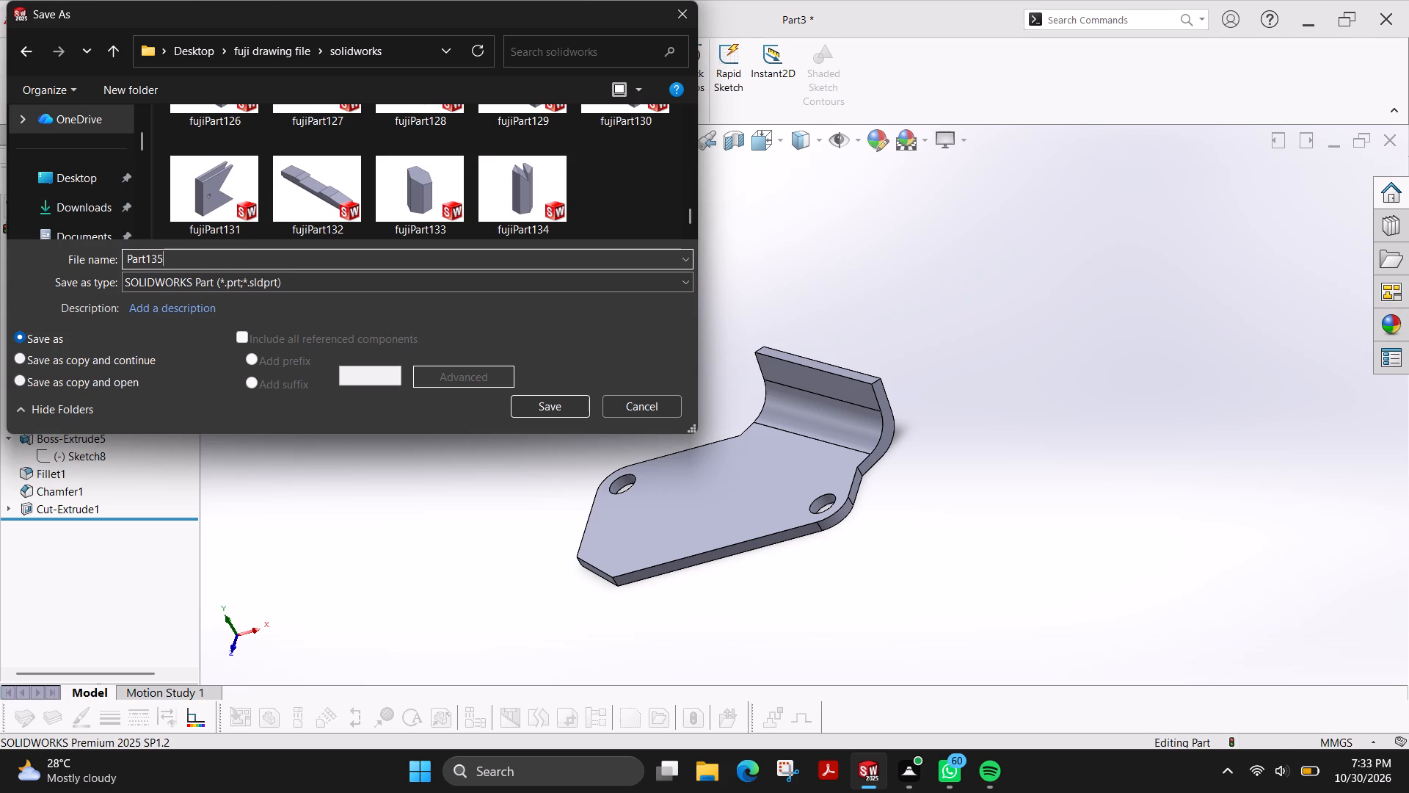
key(Left)
key(Left)
key(Left)
key(Left)
key(Left)
key(Left)
key(Left)
key(Left)
key(Left)
key(Left)
key(Left)
key(Left)
key(Left)
key(Left)
key(Left)
key(Left)
key(Left)
text(fuji)
key(Return)
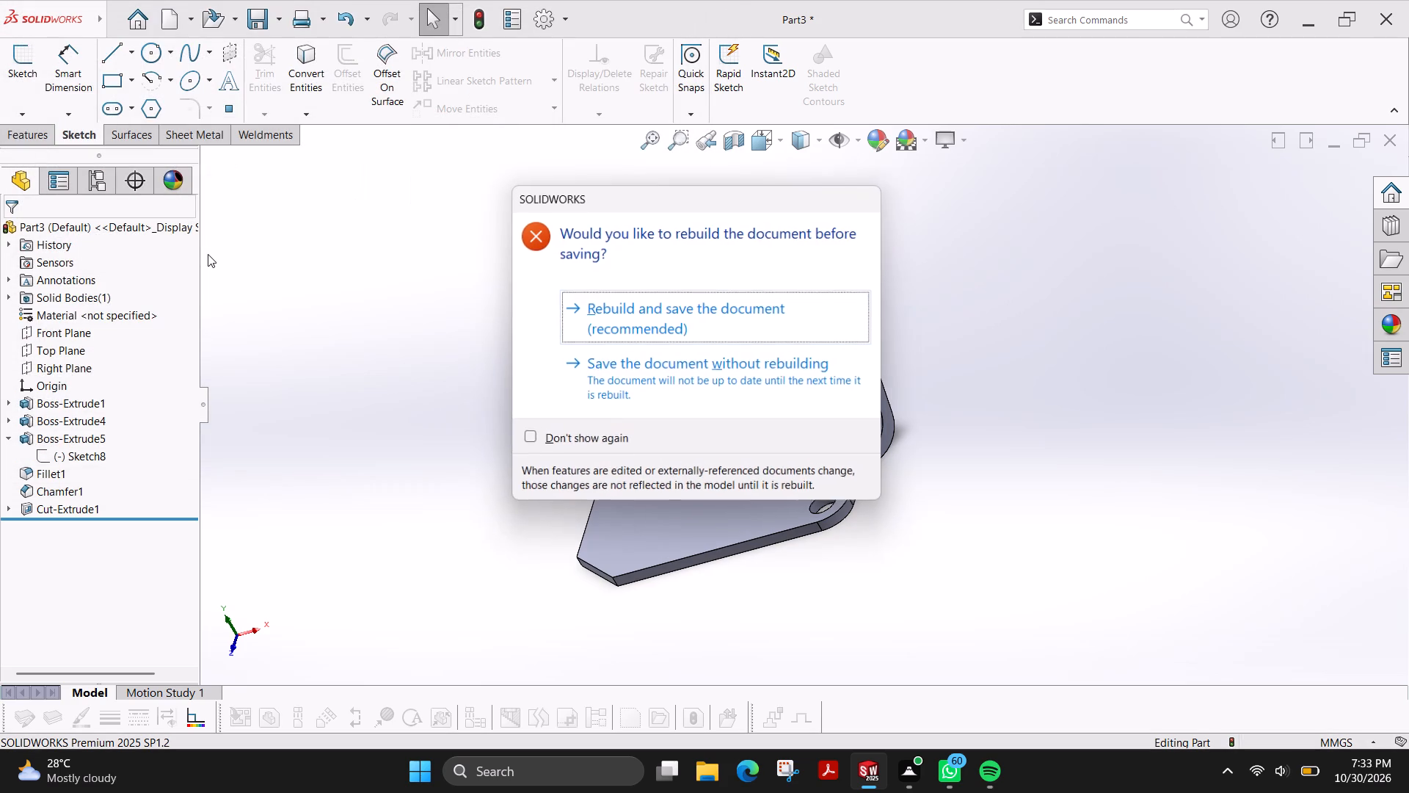
click(702, 390)
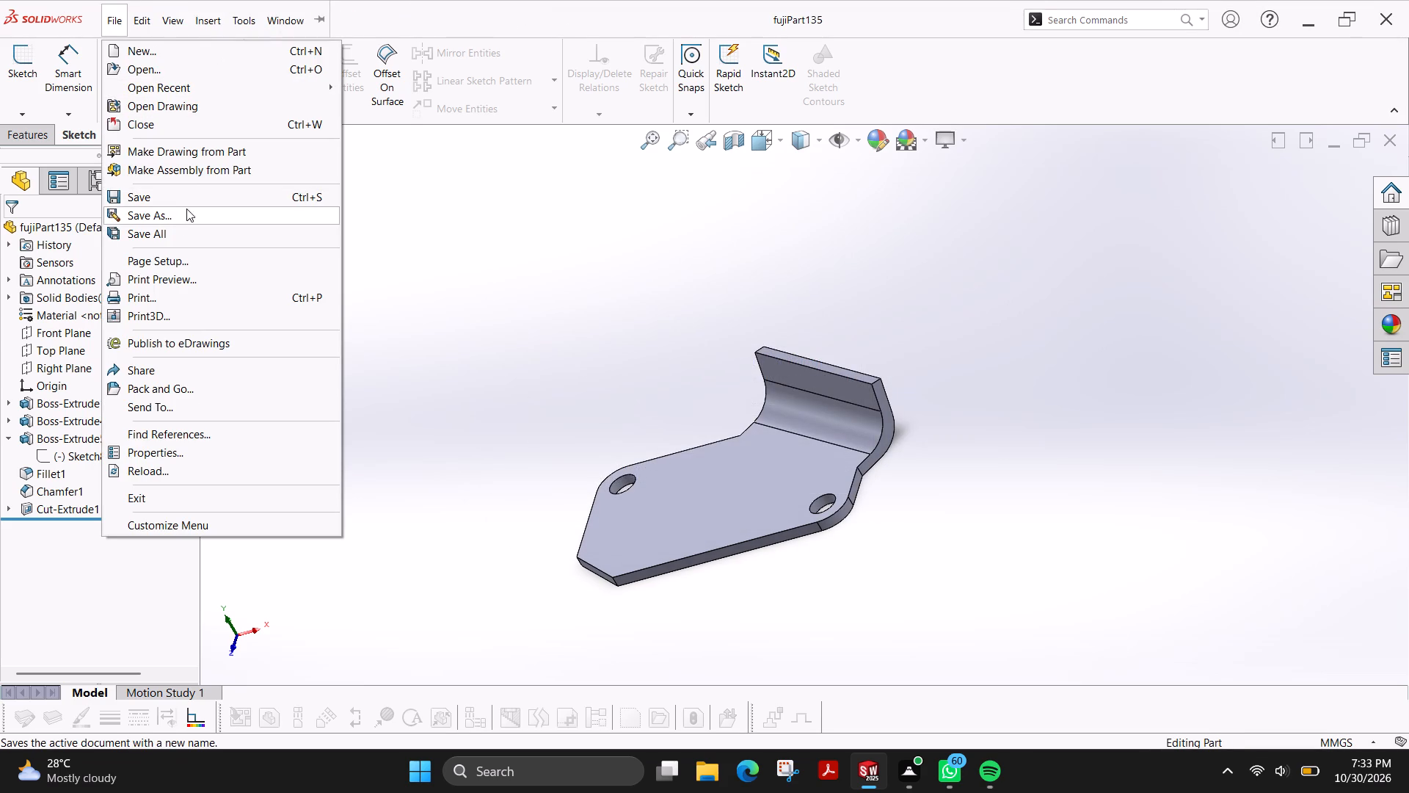
Save fujiPart135 as an Adobe PDF in the solid works folder of Desktop's fuji plot file folder, without rebuilding.
click(178, 214)
click(211, 52)
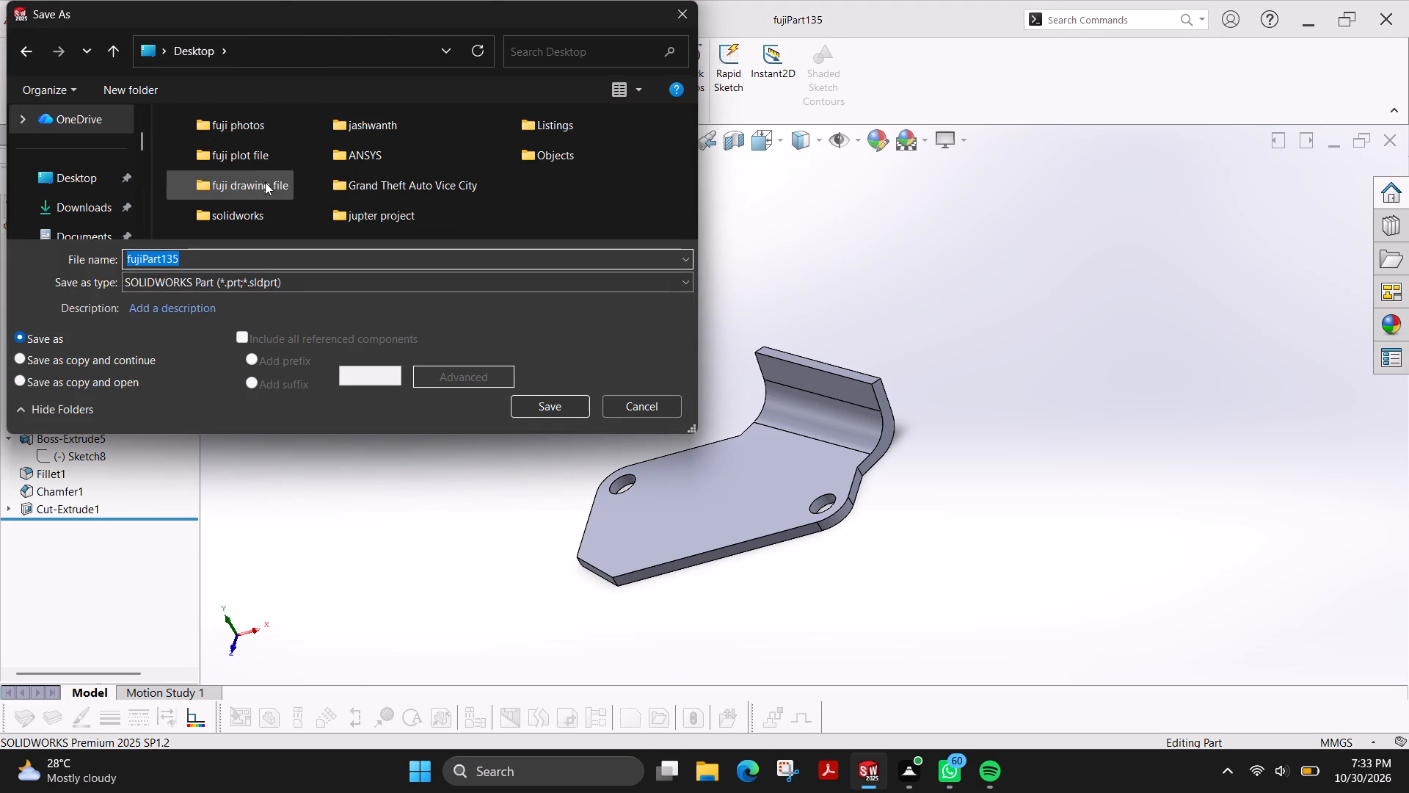
double_click(259, 152)
double_click(240, 148)
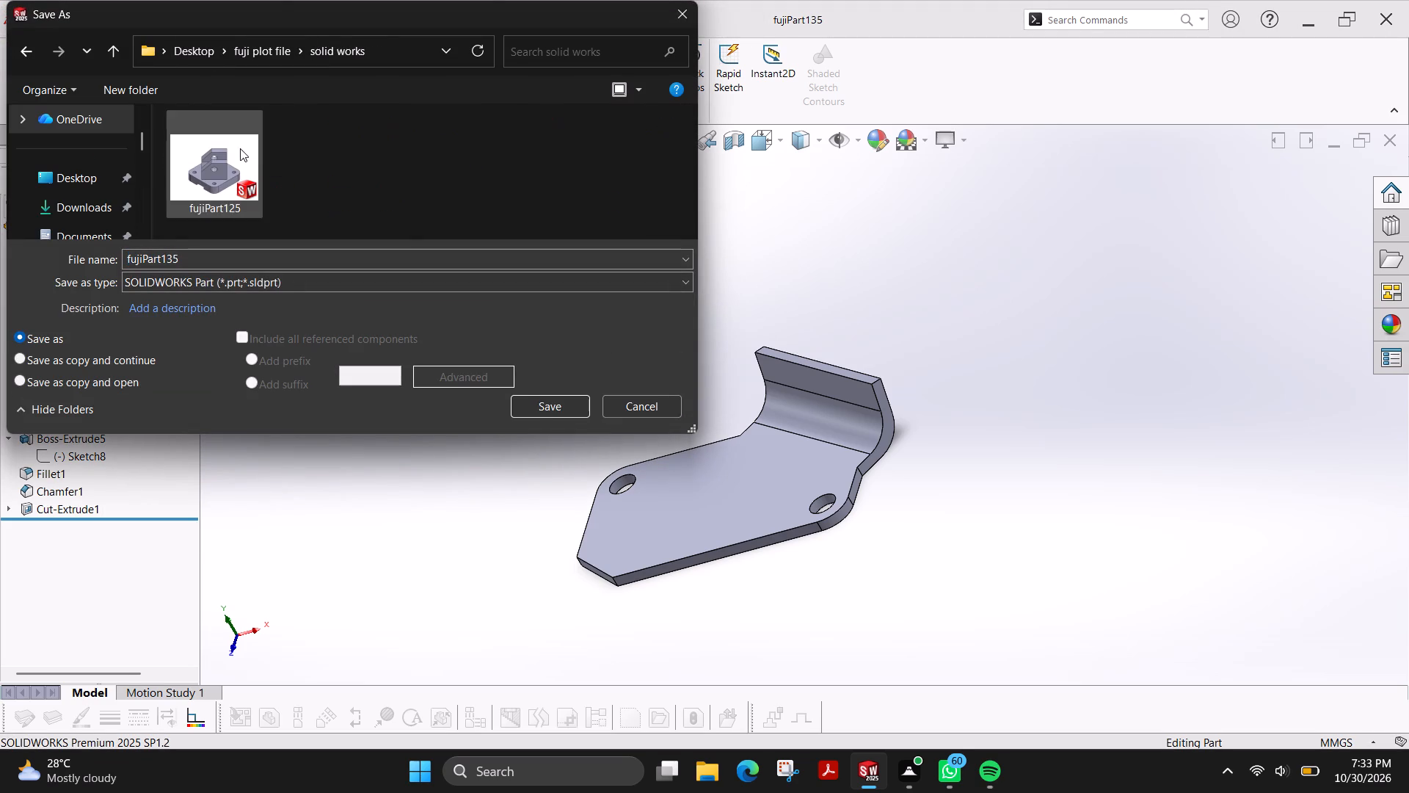
click(219, 288)
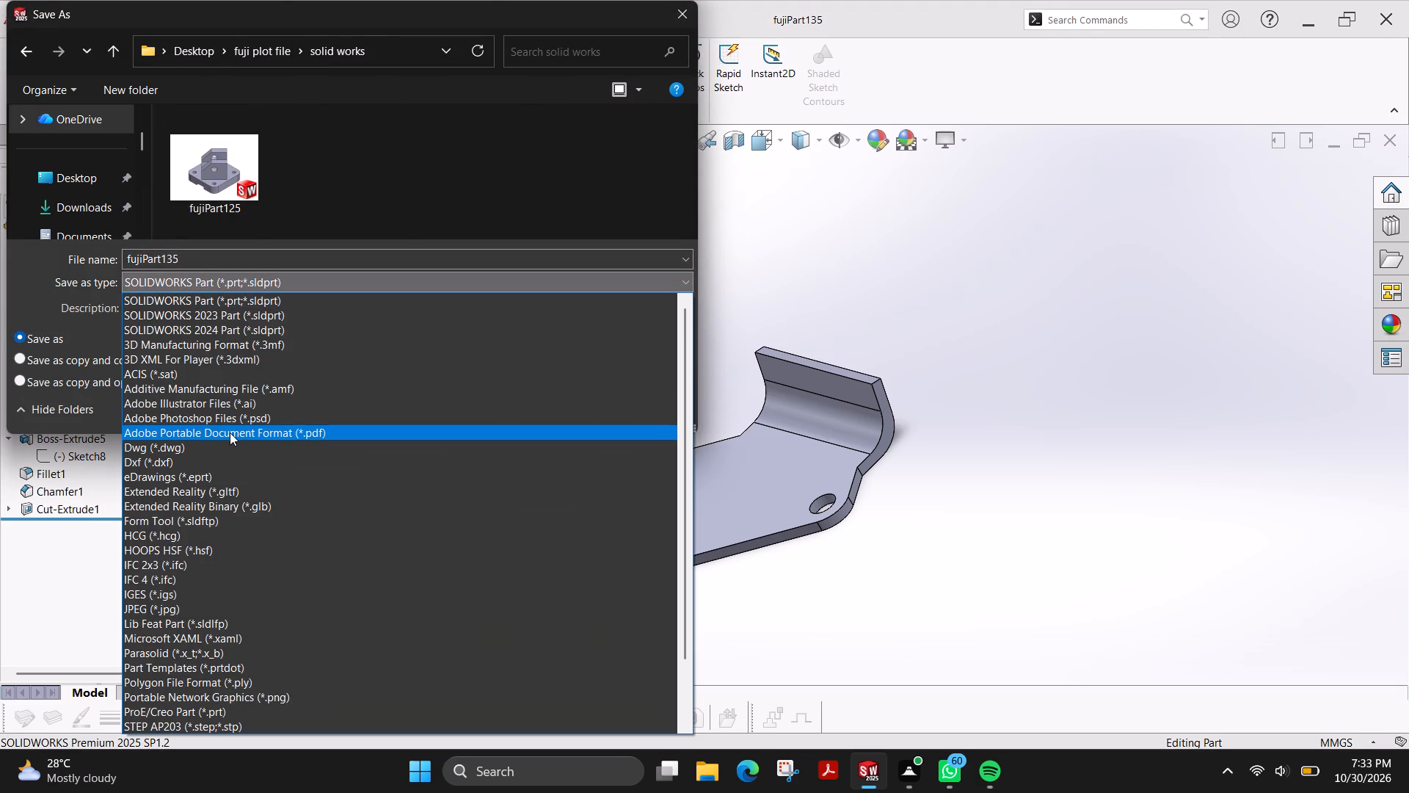
click(228, 435)
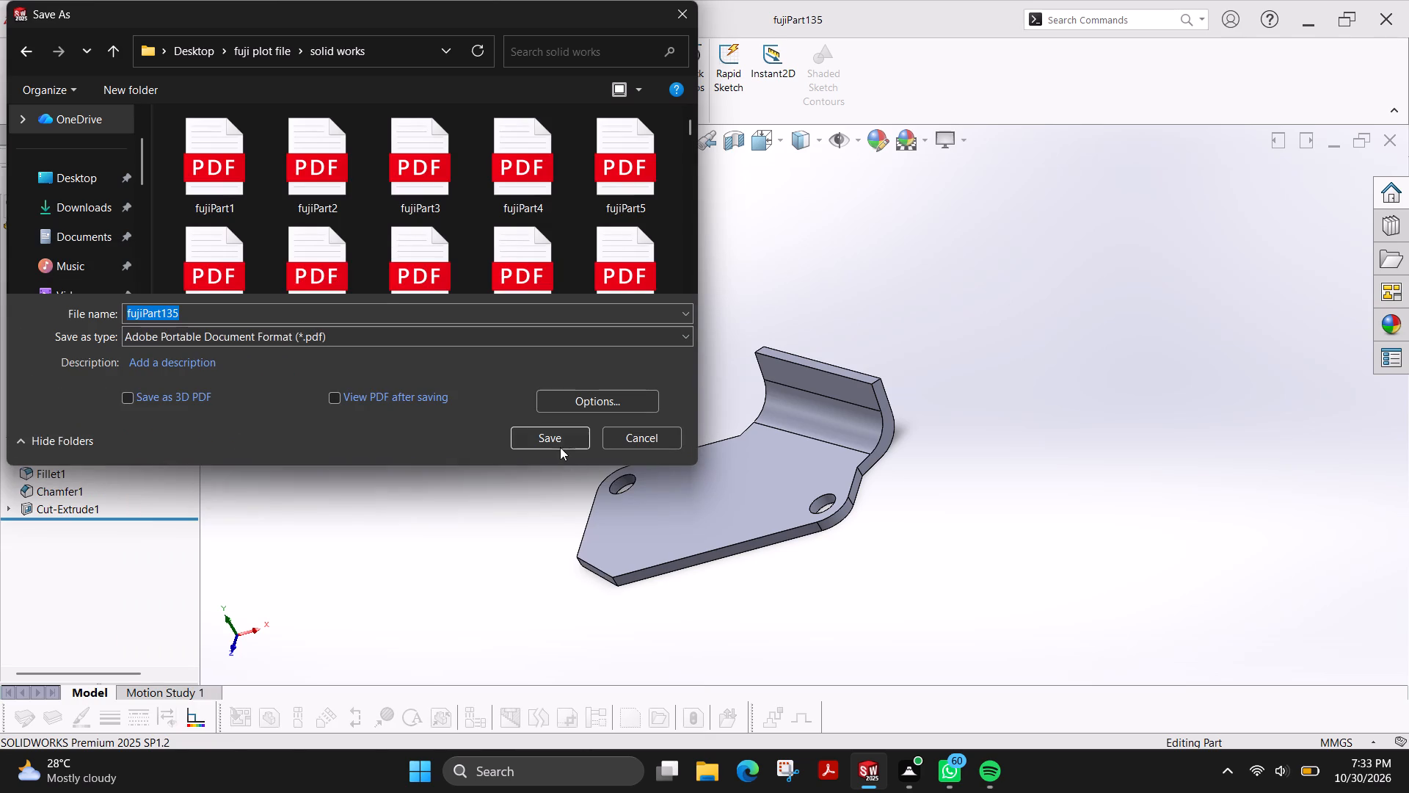
click(556, 441)
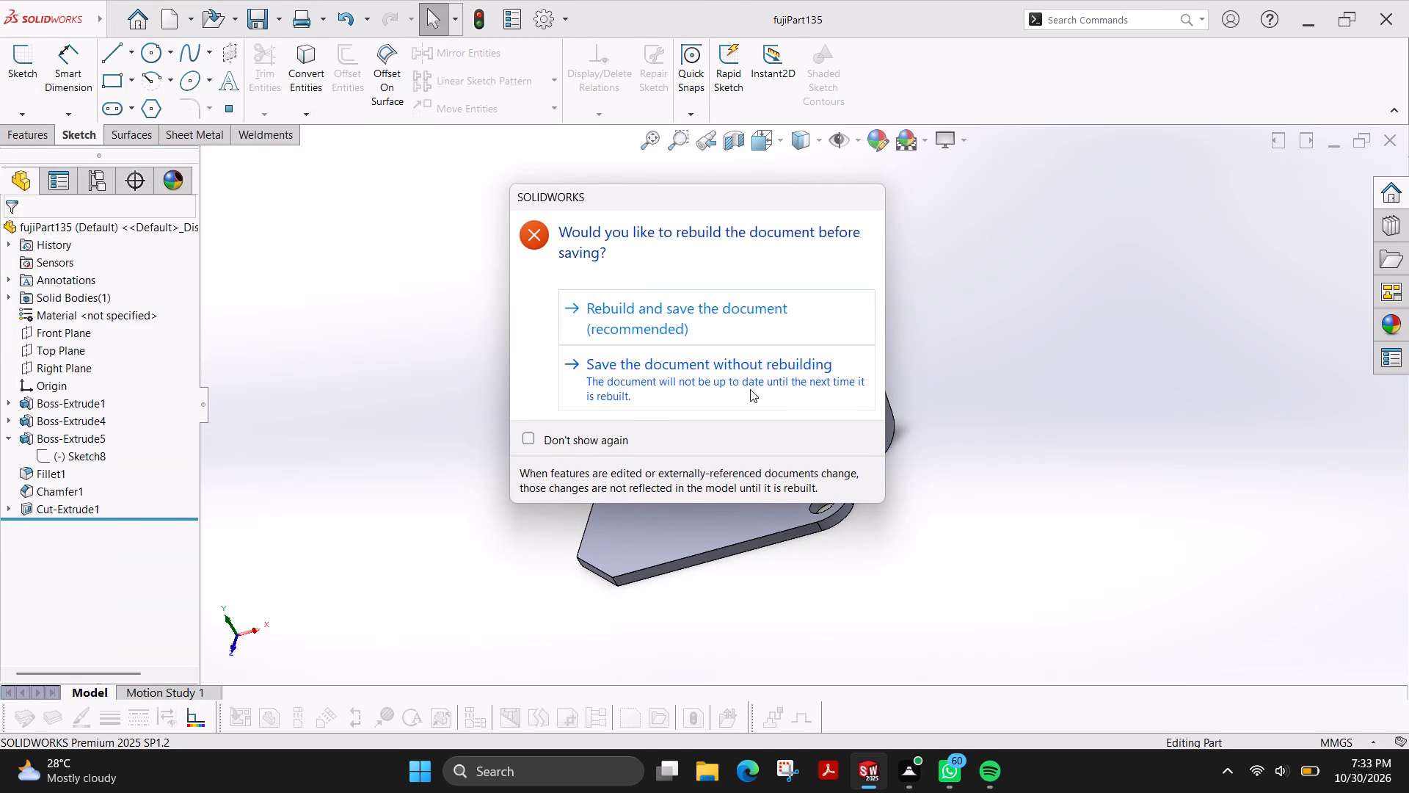
click(773, 385)
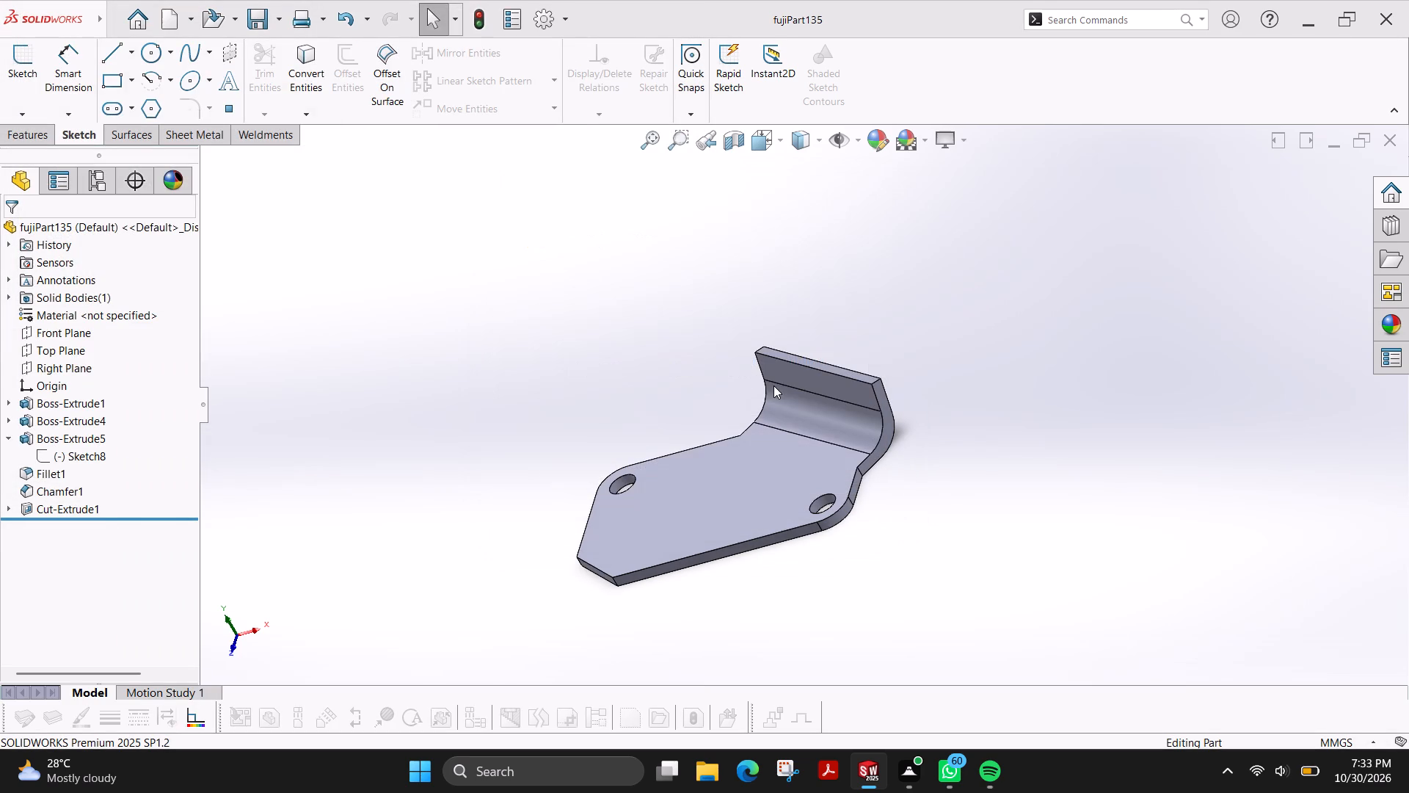